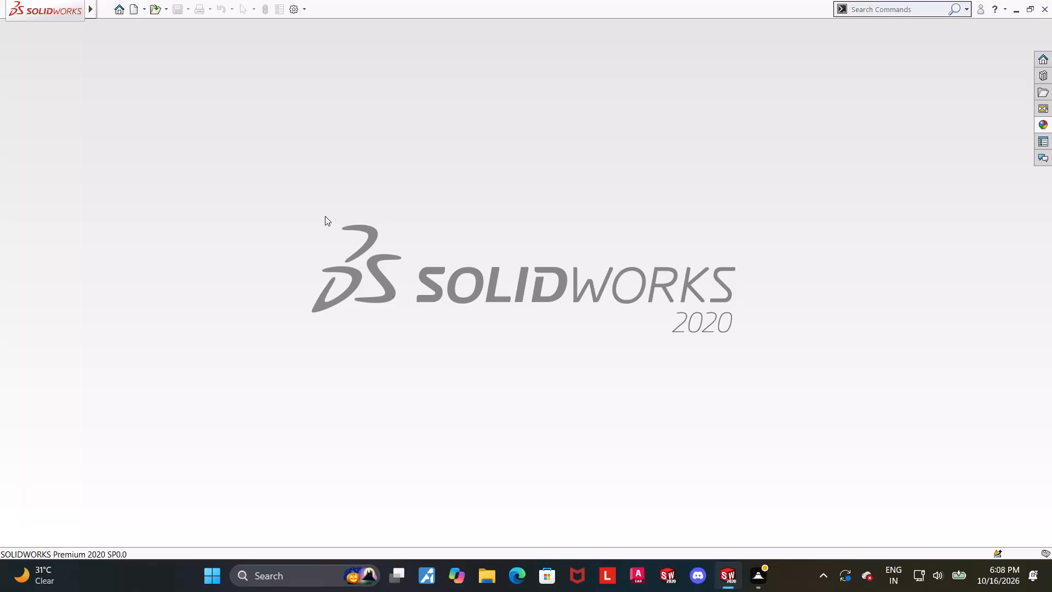
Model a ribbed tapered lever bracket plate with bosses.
Create a new part document.
click(131, 12)
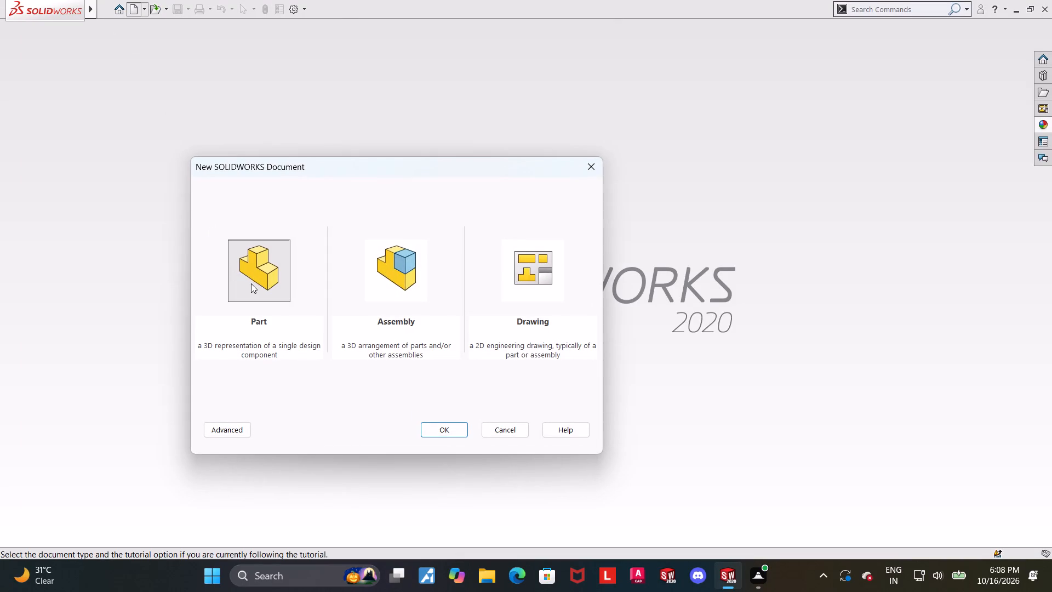
click(253, 284)
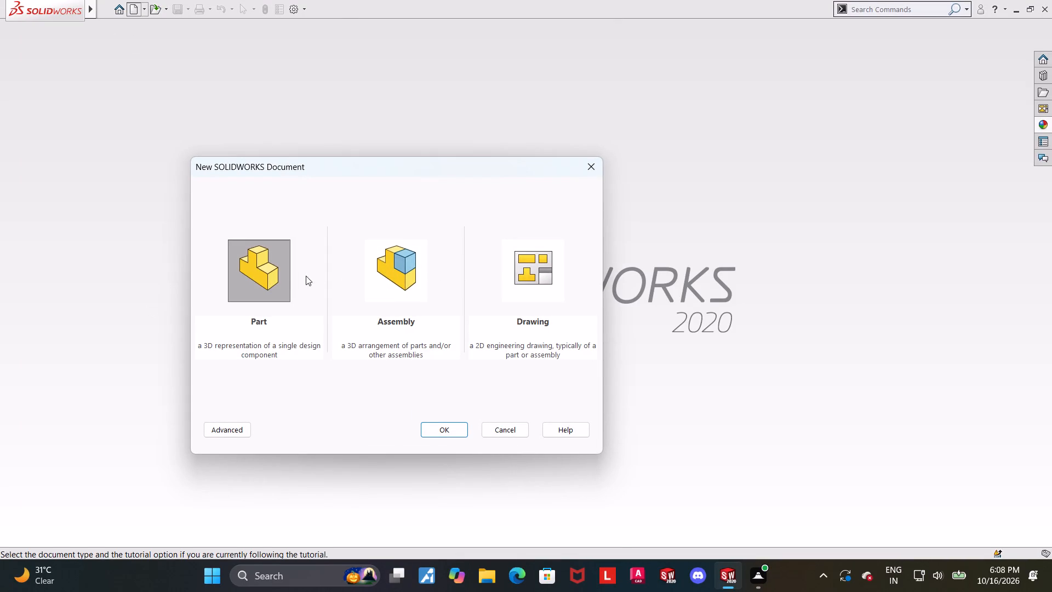
double_click(271, 274)
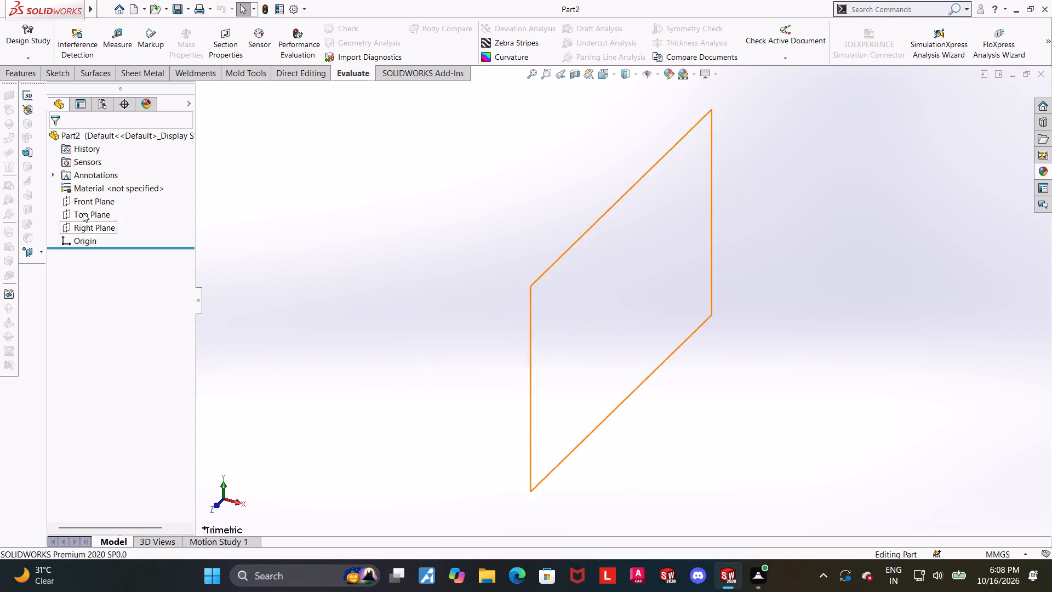
Start a sketch on the Top Plane and draw a center rectangle from the origin, about 166 mm high.
click(85, 214)
click(91, 198)
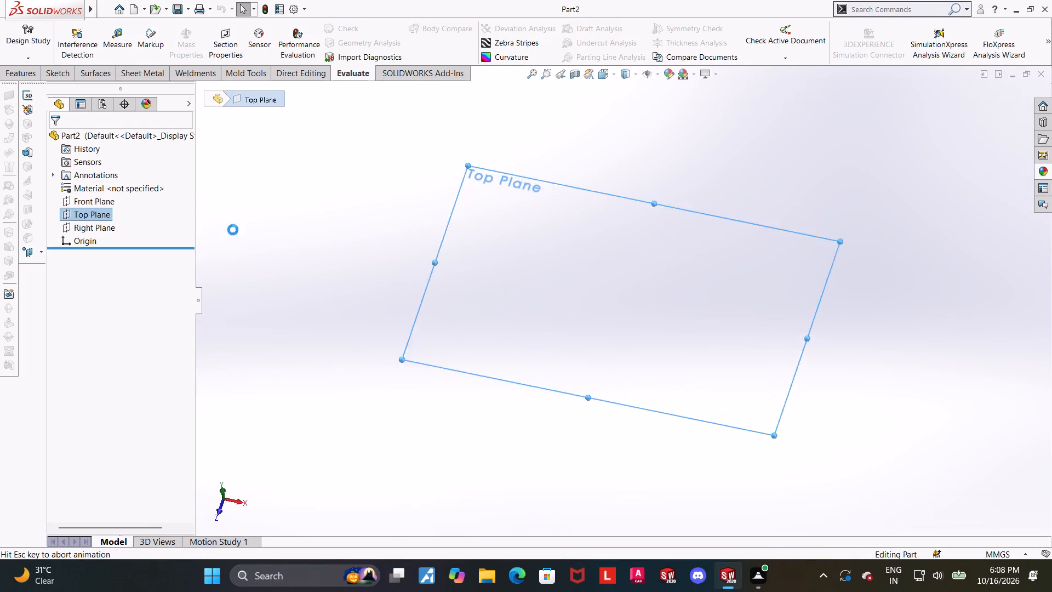
scroll(413, 276, up, 1)
scroll(562, 249, up, 1)
scroll(728, 269, down, 1)
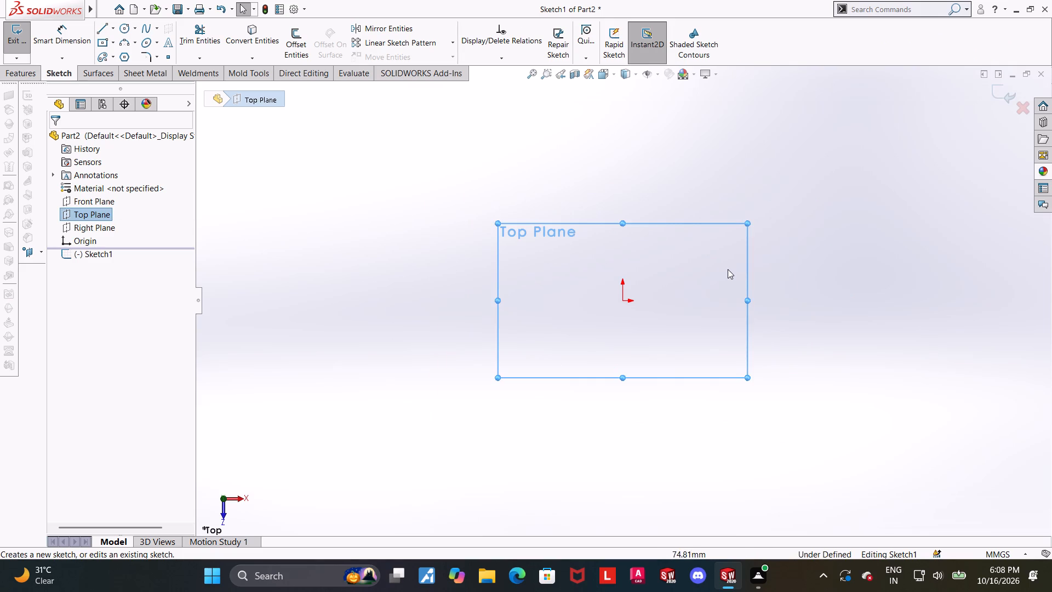
click(105, 42)
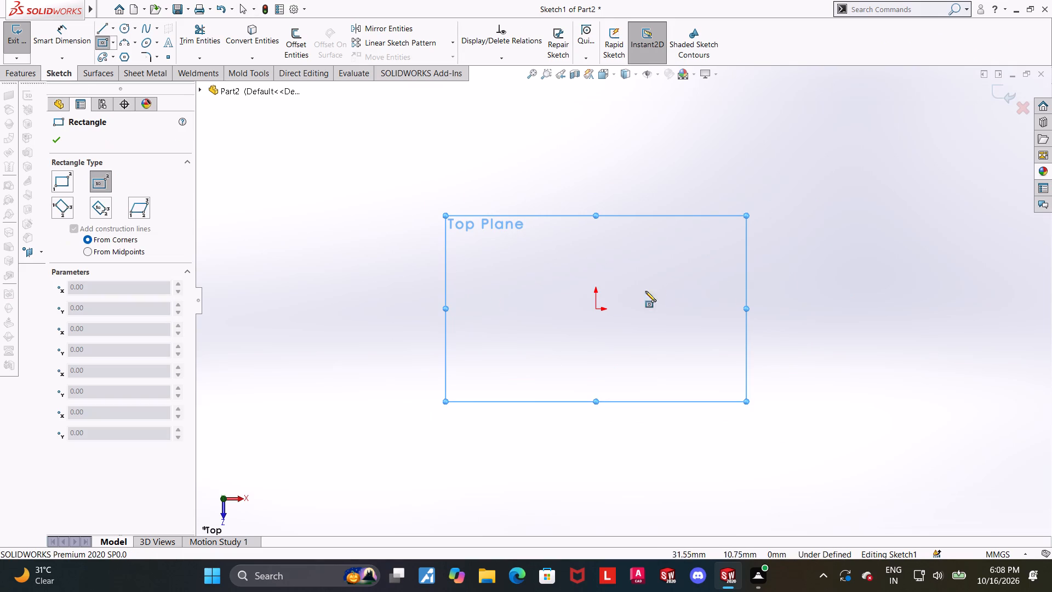
click(596, 311)
click(785, 168)
key(Escape)
key(Escape)
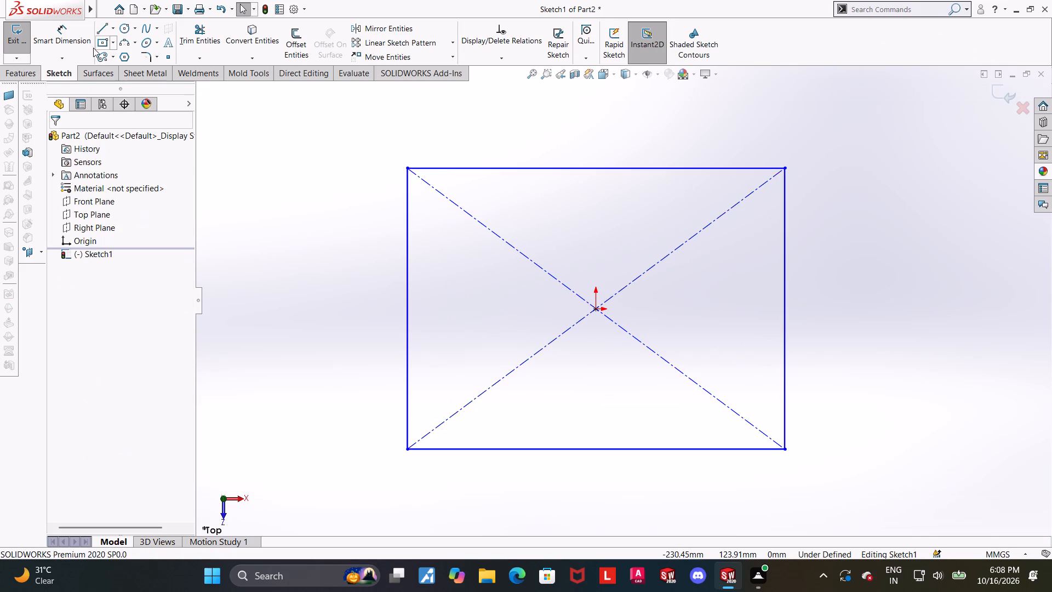
Dimension the rectangle's left vertical side and bottom side to 200 mm each.
click(64, 33)
scroll(450, 300, up, 2)
scroll(444, 305, down, 1)
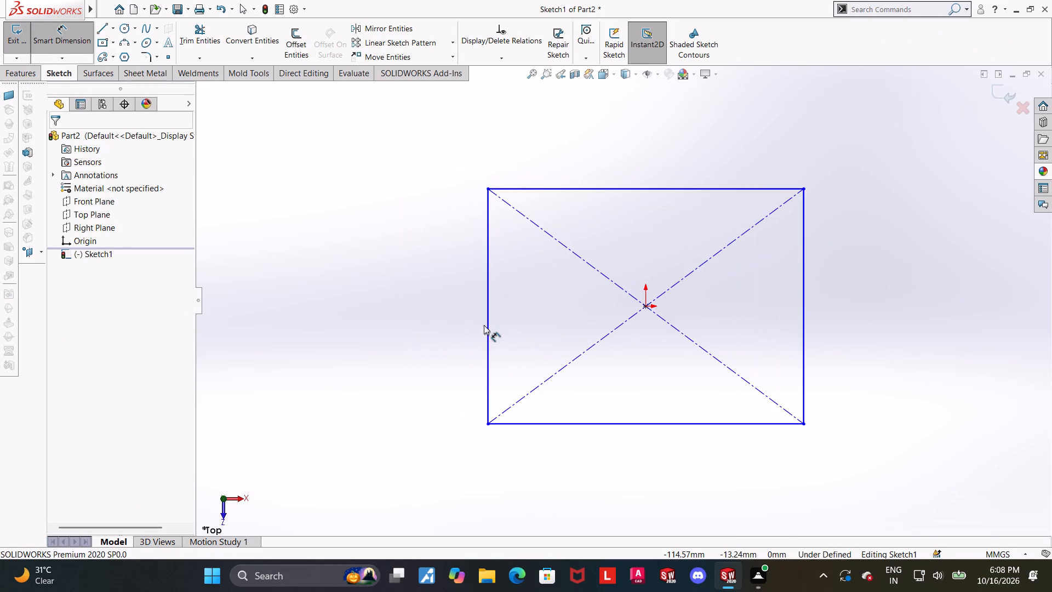
click(487, 327)
click(450, 327)
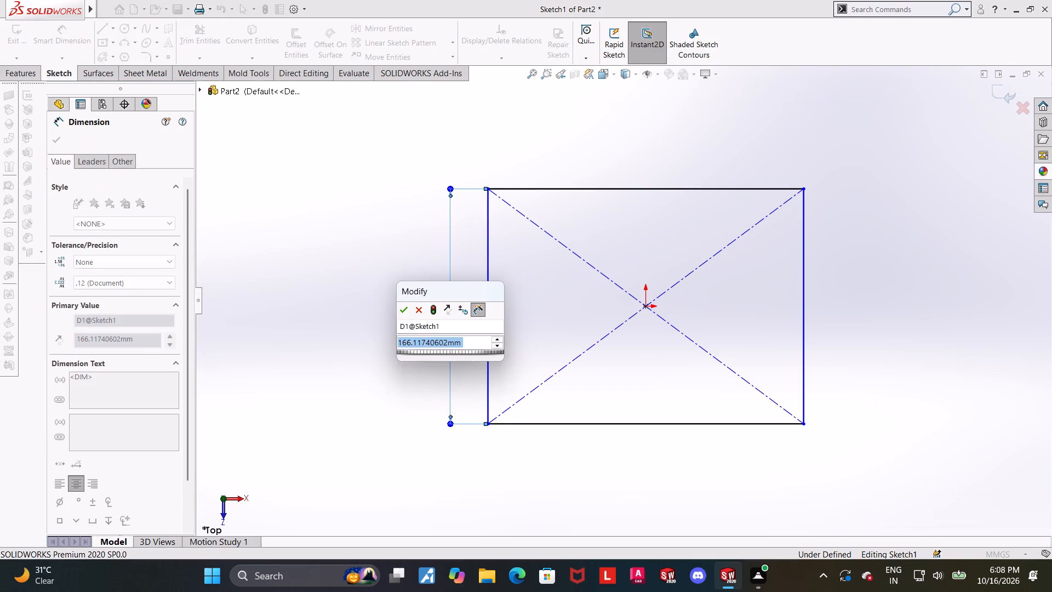
text(200)
key(Return)
key(Escape)
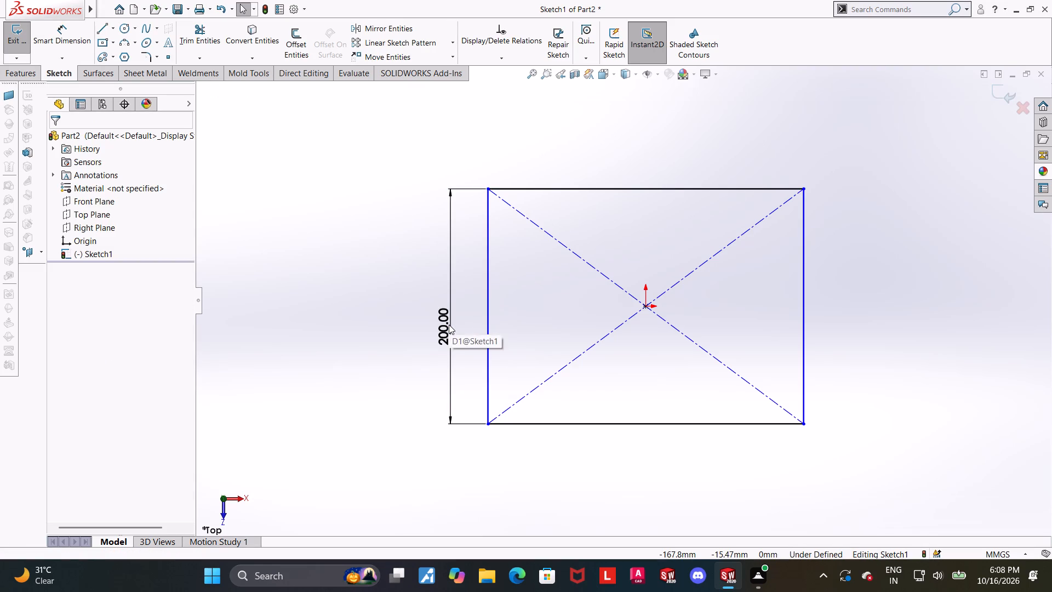
click(68, 37)
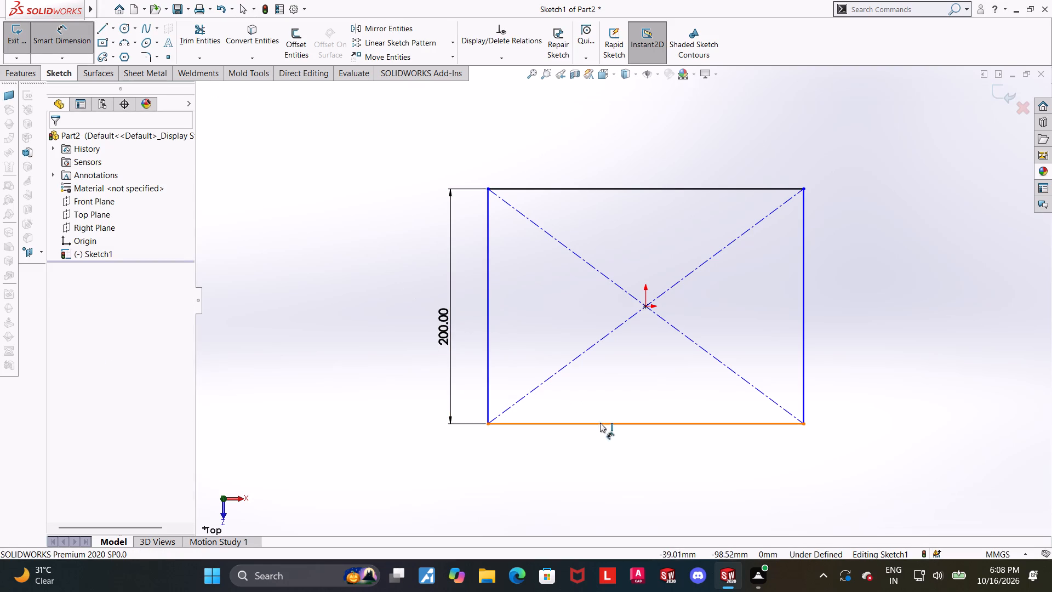
click(600, 423)
click(597, 474)
text(200)
key(Return)
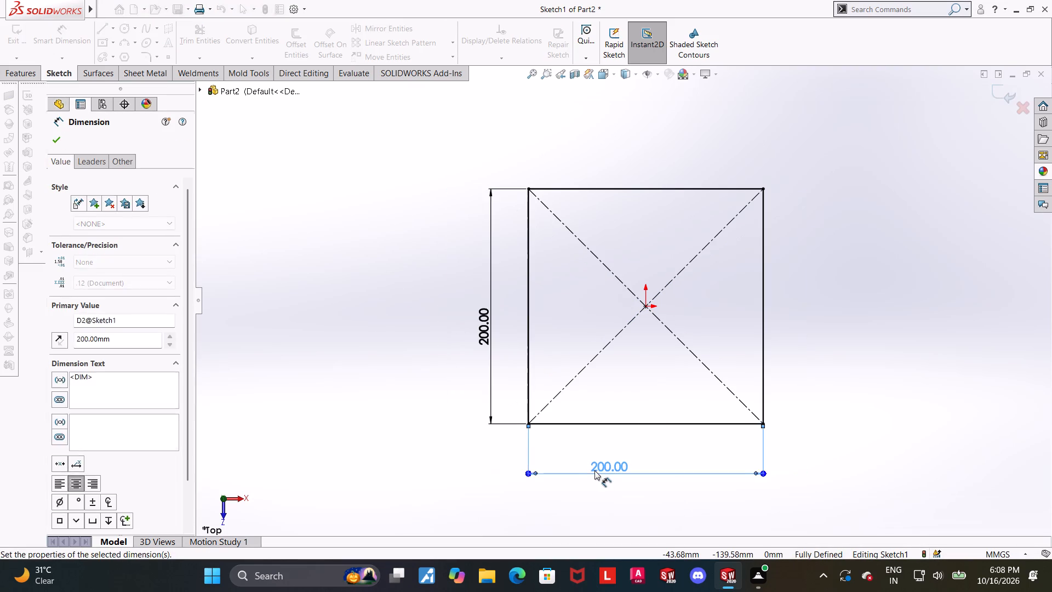
key(Escape)
Sketch a second center rectangle from the origin inside the square, inset about 22 mm with its corners on the diagonals.
scroll(609, 430, up, 1)
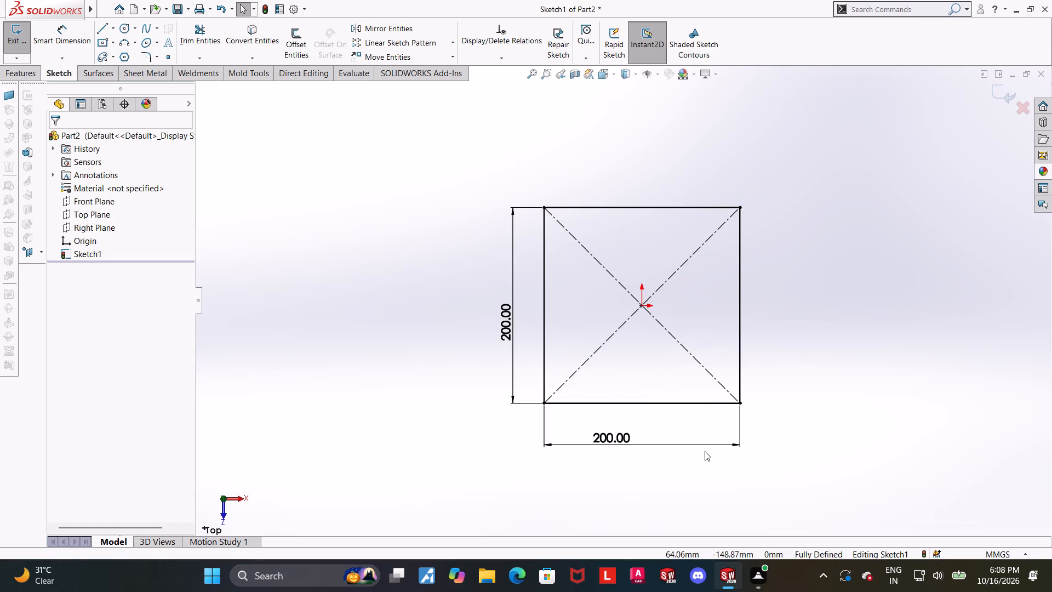
scroll(705, 451, down, 1)
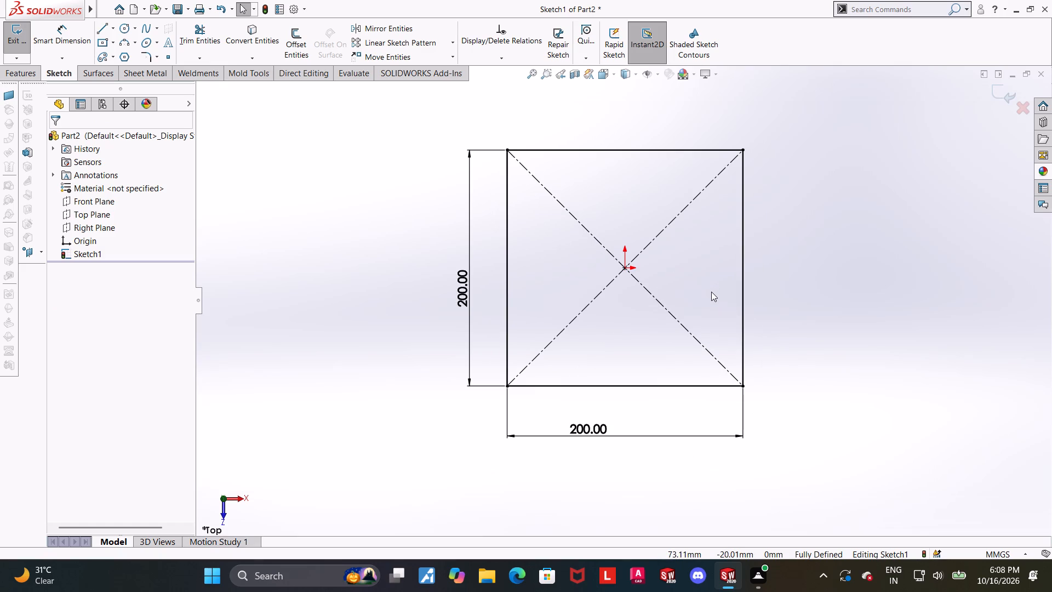
scroll(711, 292, up, 1)
scroll(674, 165, down, 2)
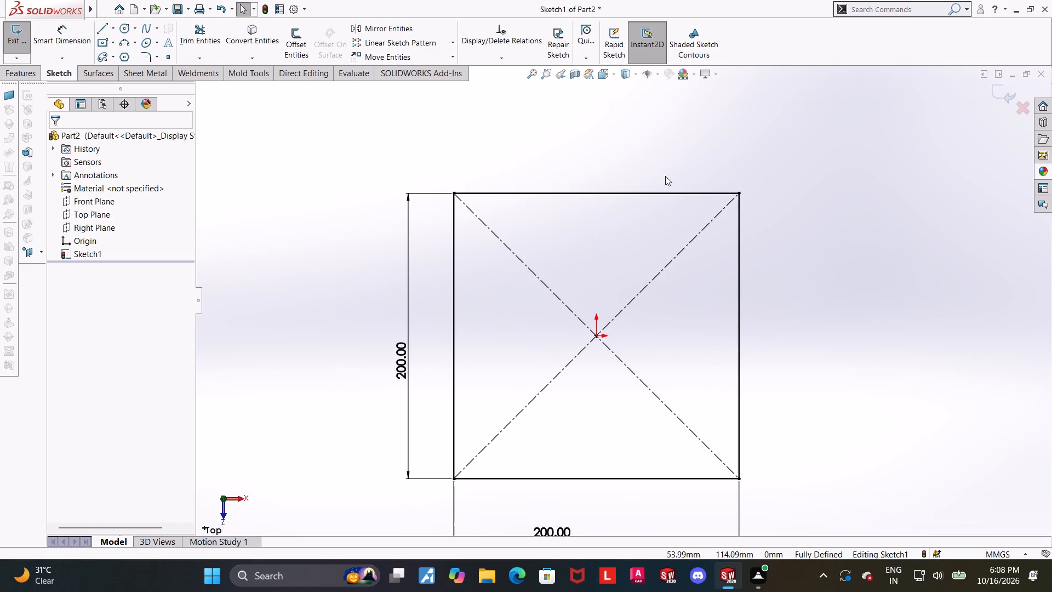
key(Escape)
click(104, 43)
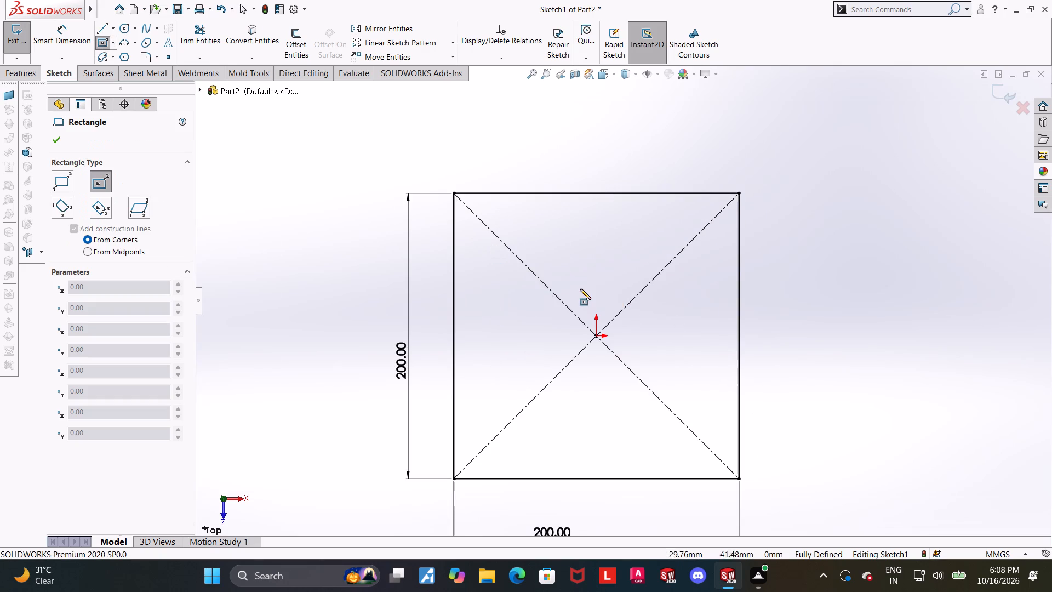
scroll(582, 291, up, 1)
scroll(591, 312, down, 1)
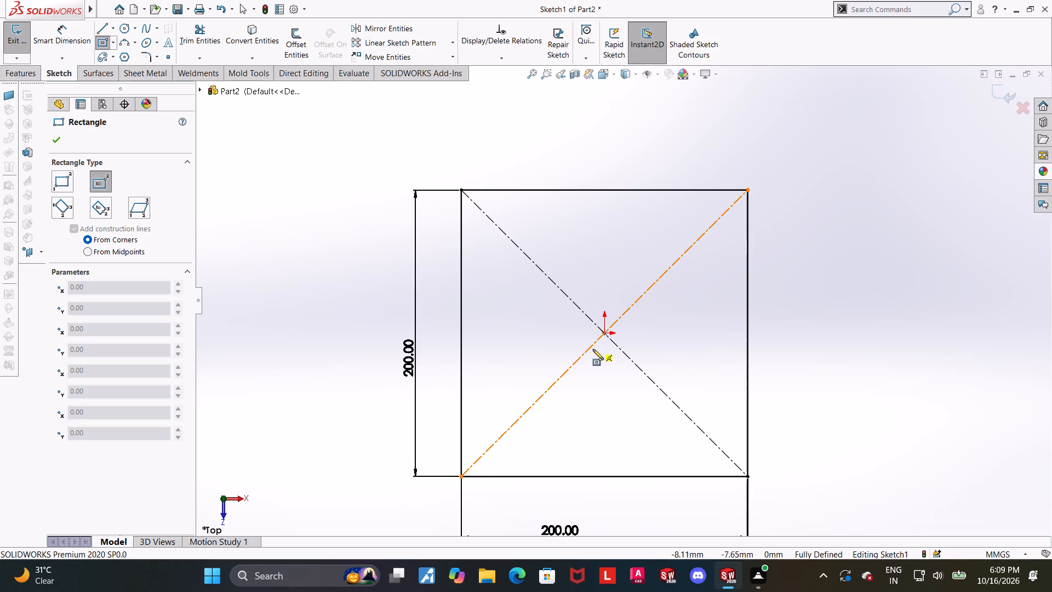
click(605, 334)
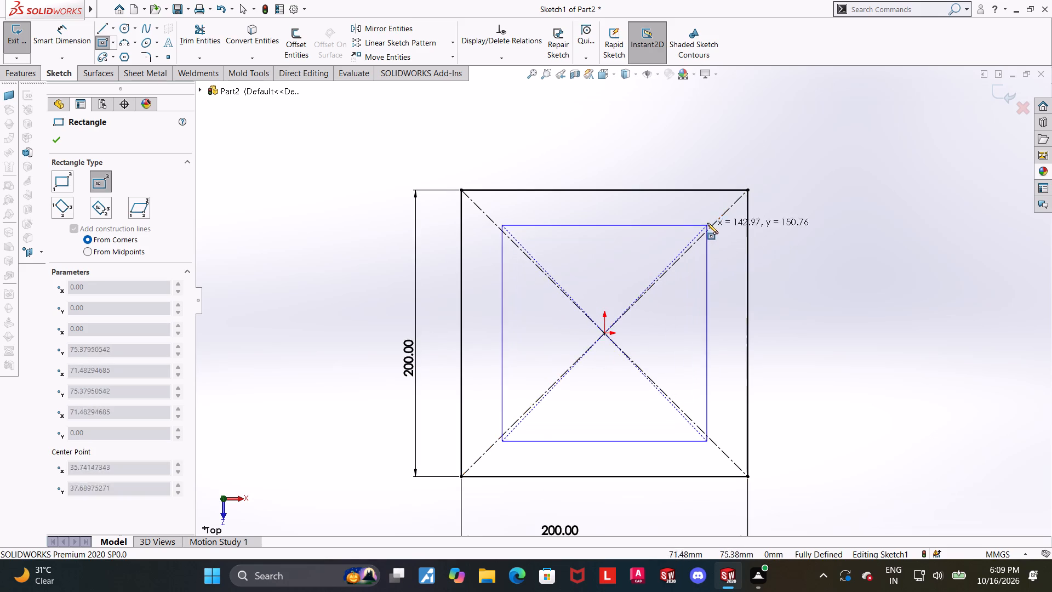
click(716, 220)
key(Escape)
key(Escape)
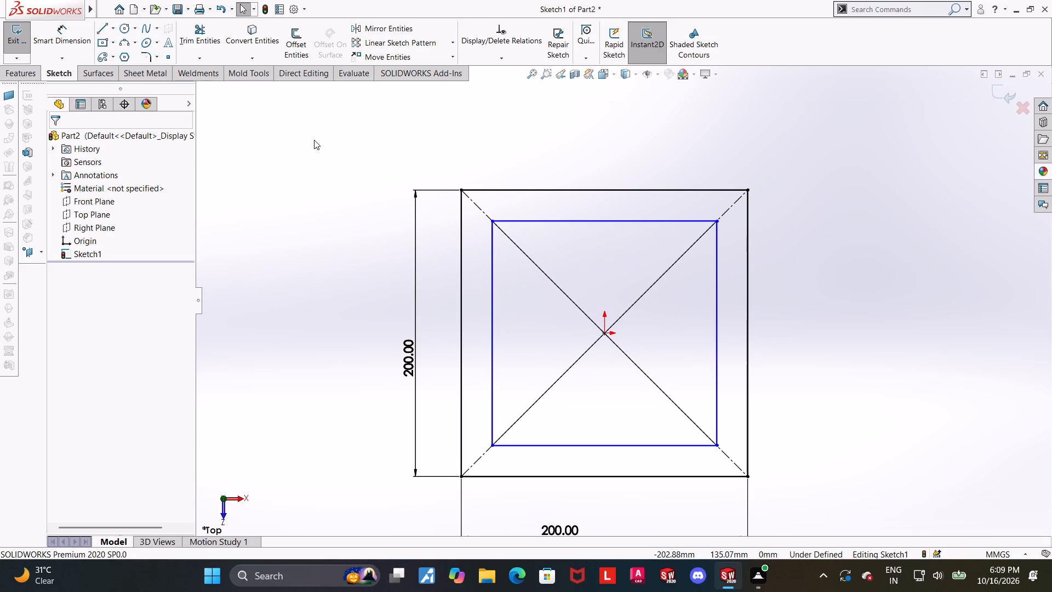
Dimension the gap between the left sides of the inner and outer squares to 8 mm.
drag(72, 31, 77, 31)
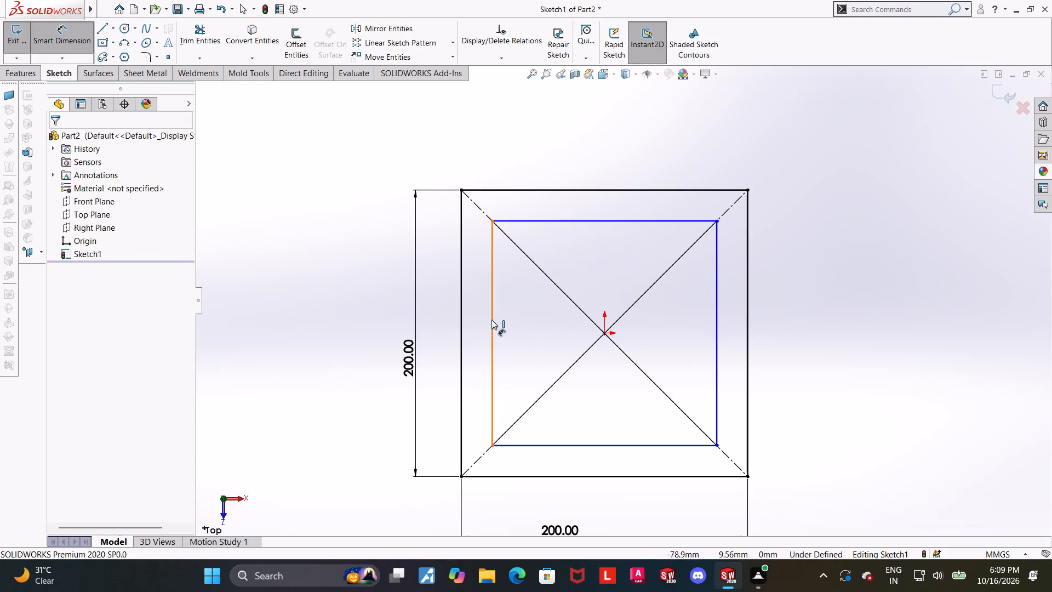
click(491, 320)
click(463, 318)
click(490, 153)
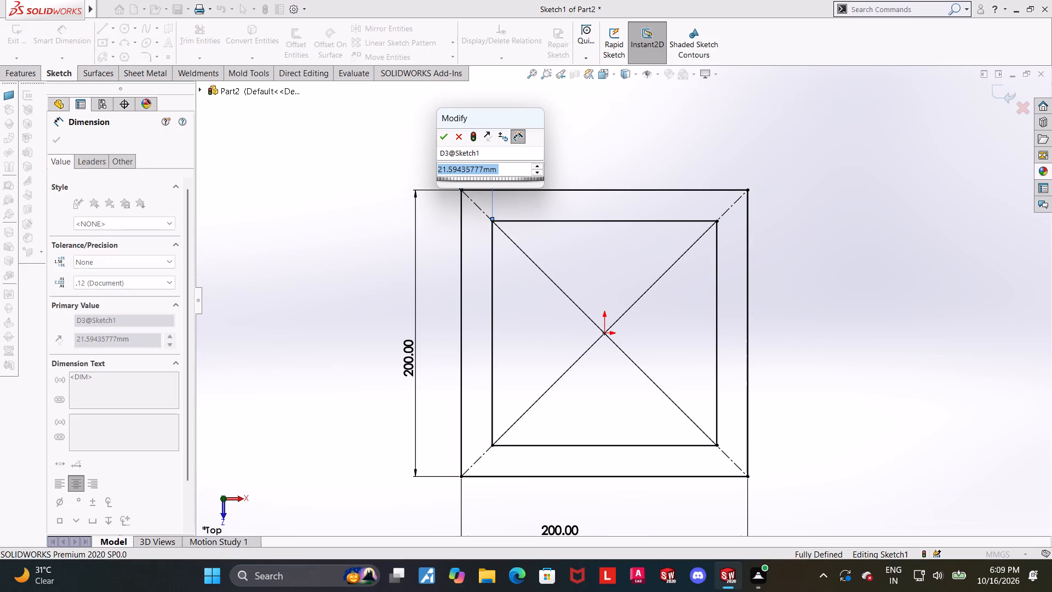
key(8)
key(Return)
key(Escape)
key(Escape)
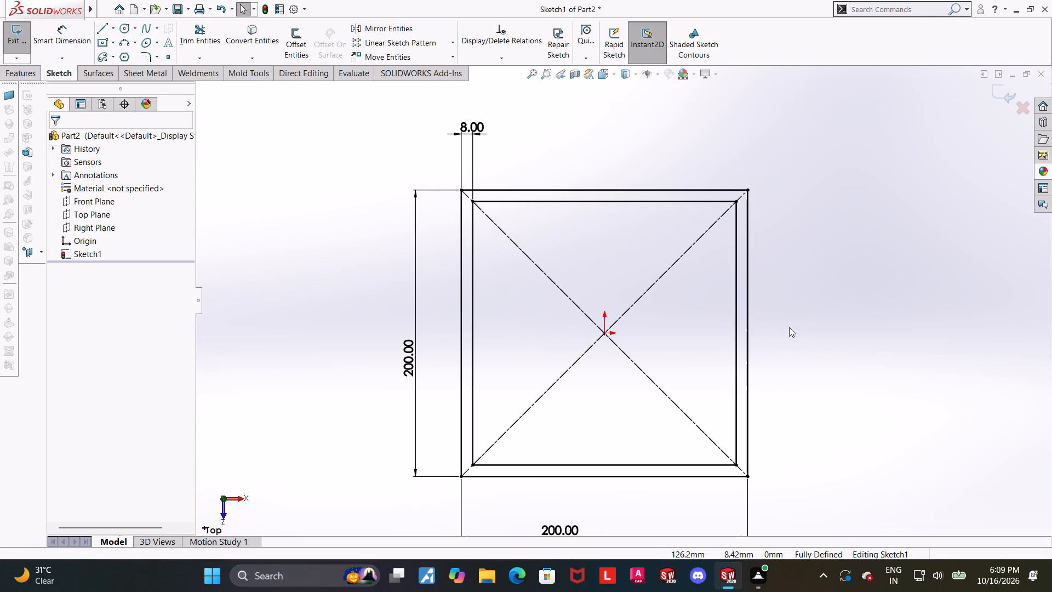
Draw a vertical centerline about 343 mm long from the origin up past the squares' top edges.
scroll(791, 331, up, 1)
scroll(777, 325, down, 1)
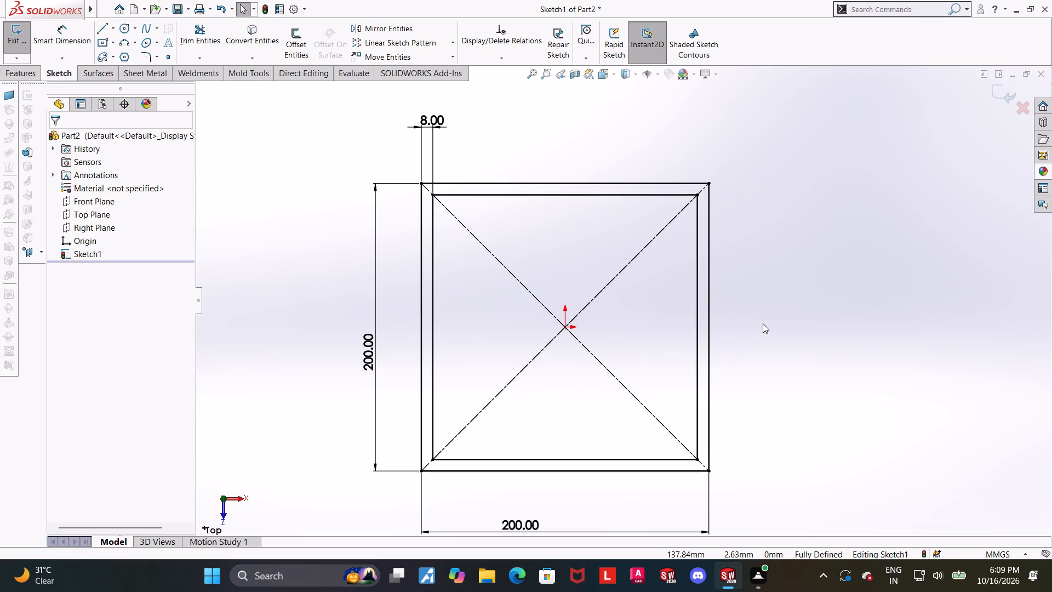
scroll(755, 333, up, 1)
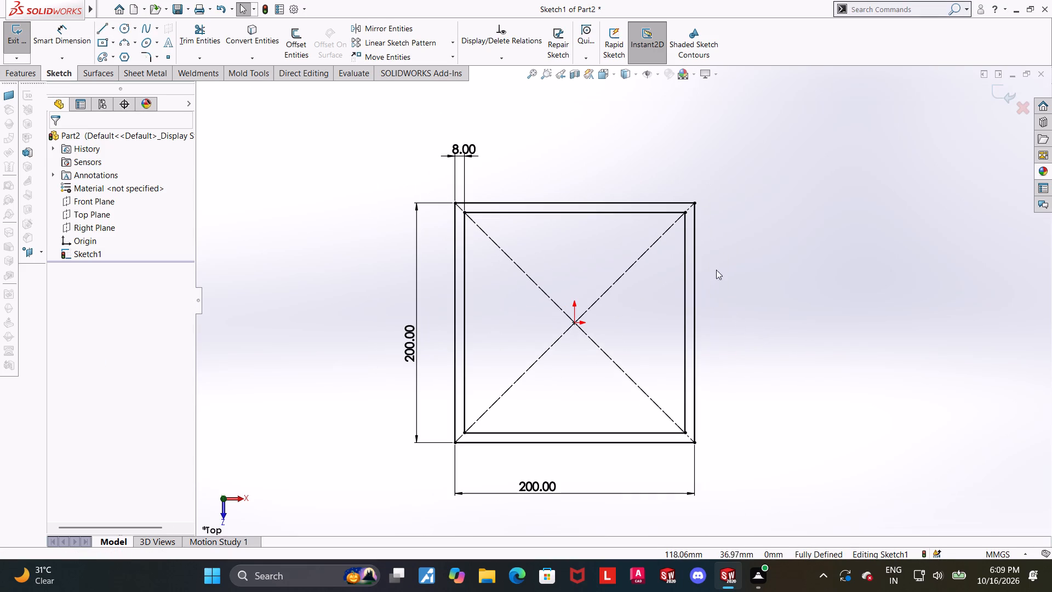
scroll(718, 146, up, 3)
scroll(691, 136, down, 1)
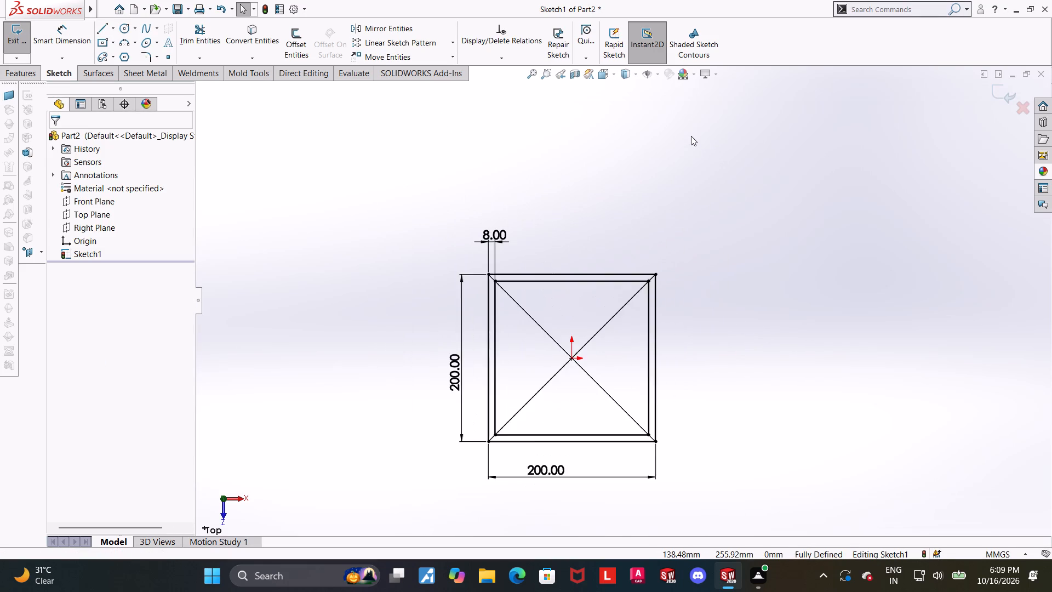
scroll(691, 136, down, 2)
click(111, 31)
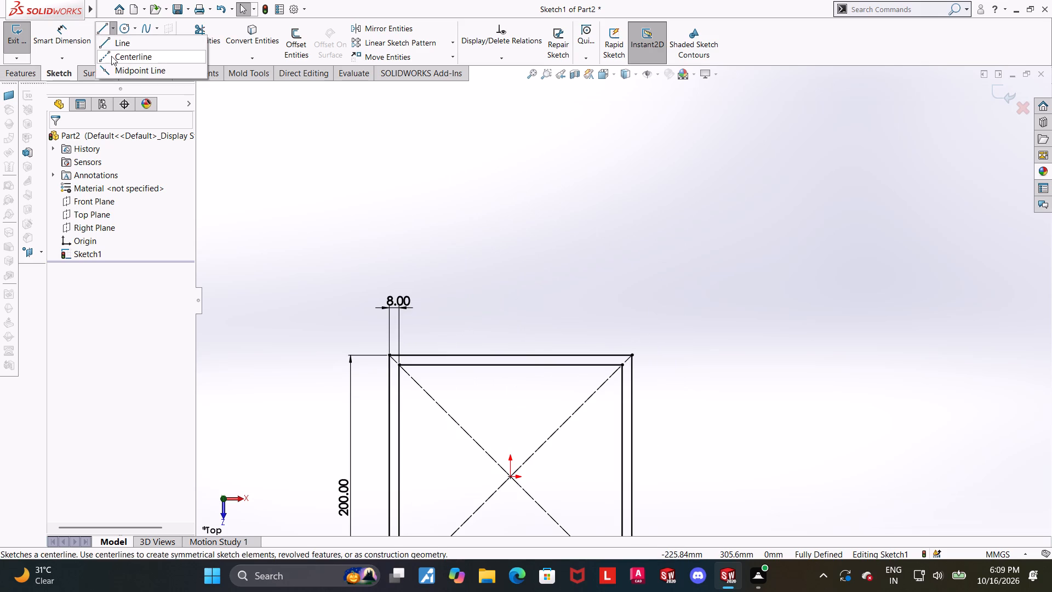
click(111, 56)
click(510, 476)
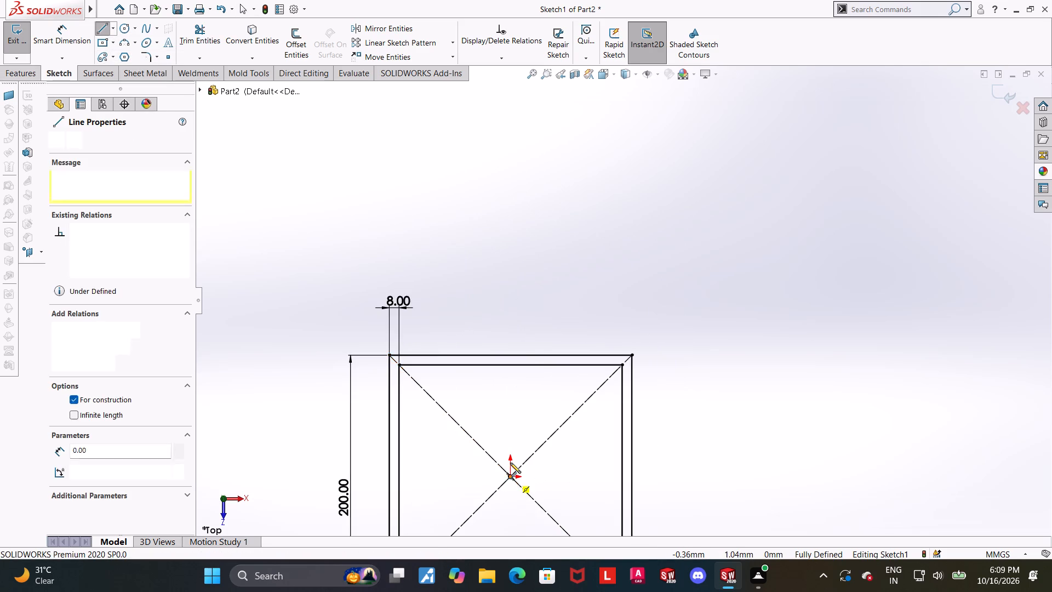
scroll(510, 463, up, 2)
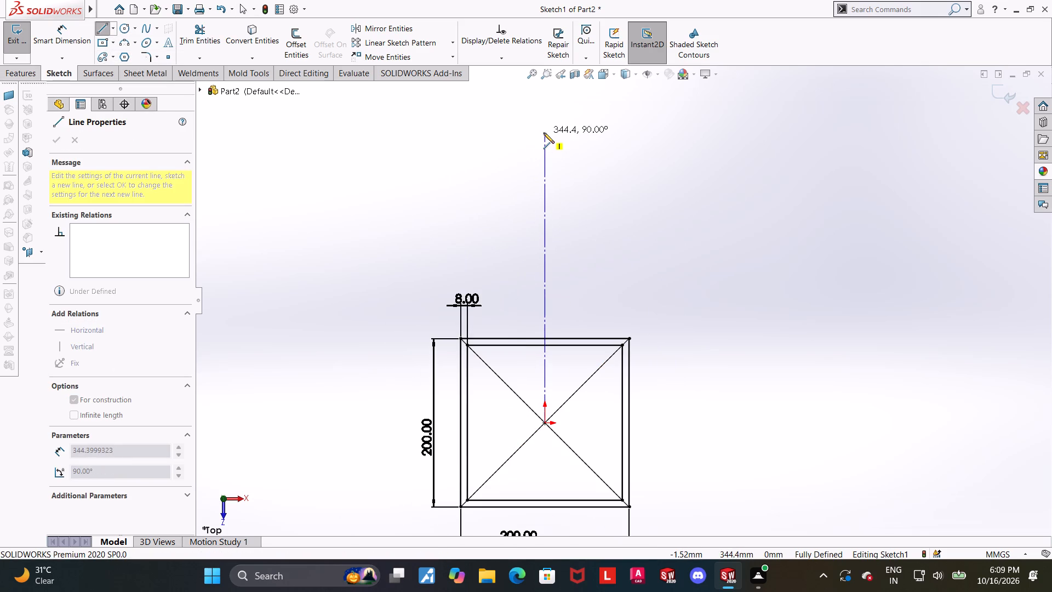
click(544, 134)
key(Escape)
key(Escape)
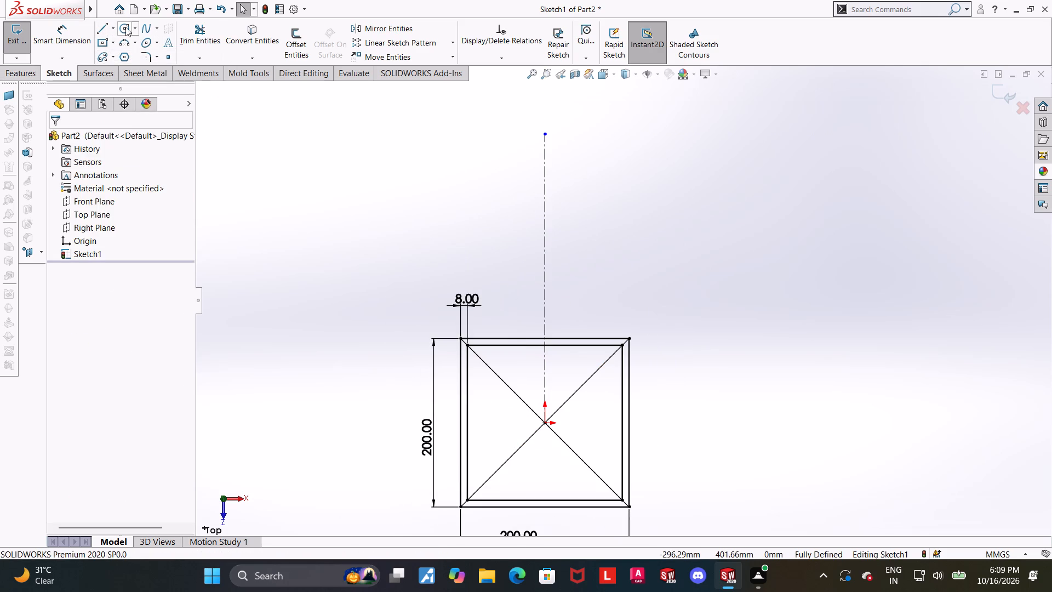
Sketch a circle of about 50 mm radius centered on the upper endpoint of the vertical centerline.
click(125, 26)
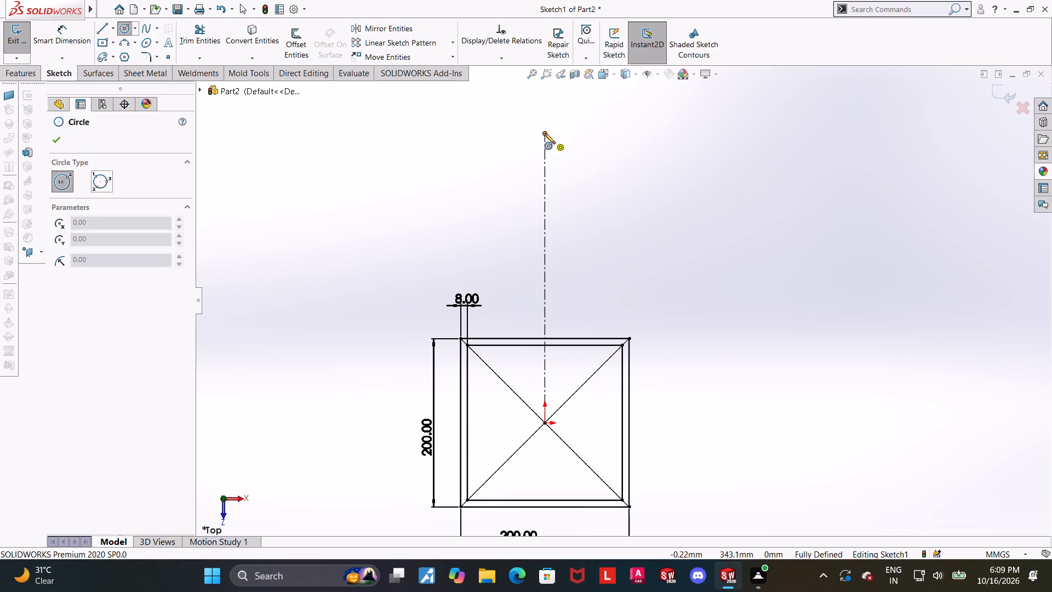
click(545, 133)
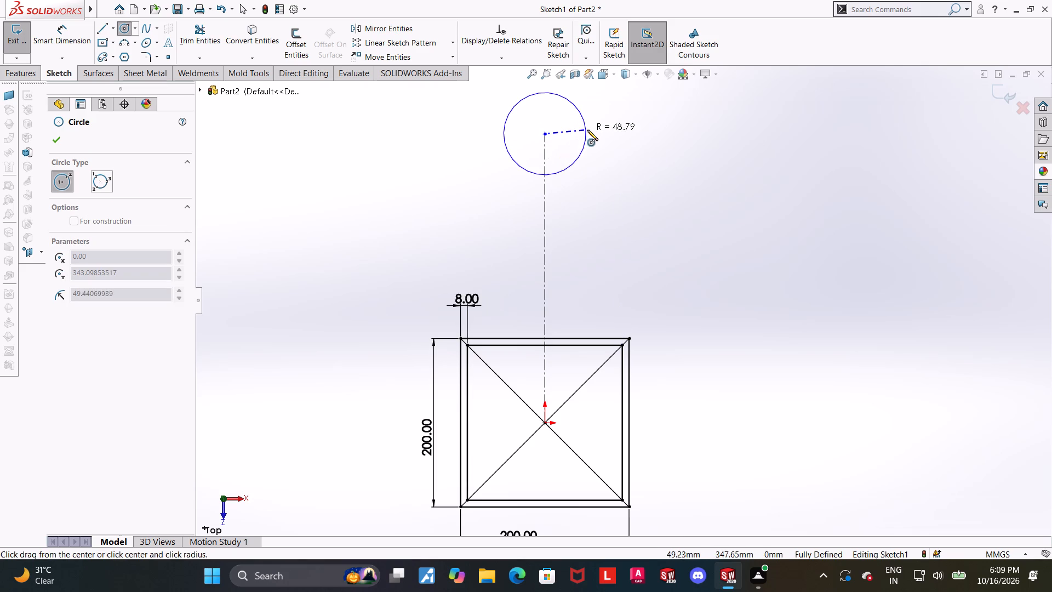
click(590, 130)
key(Escape)
key(Escape)
scroll(604, 155, up, 1)
scroll(604, 165, down, 1)
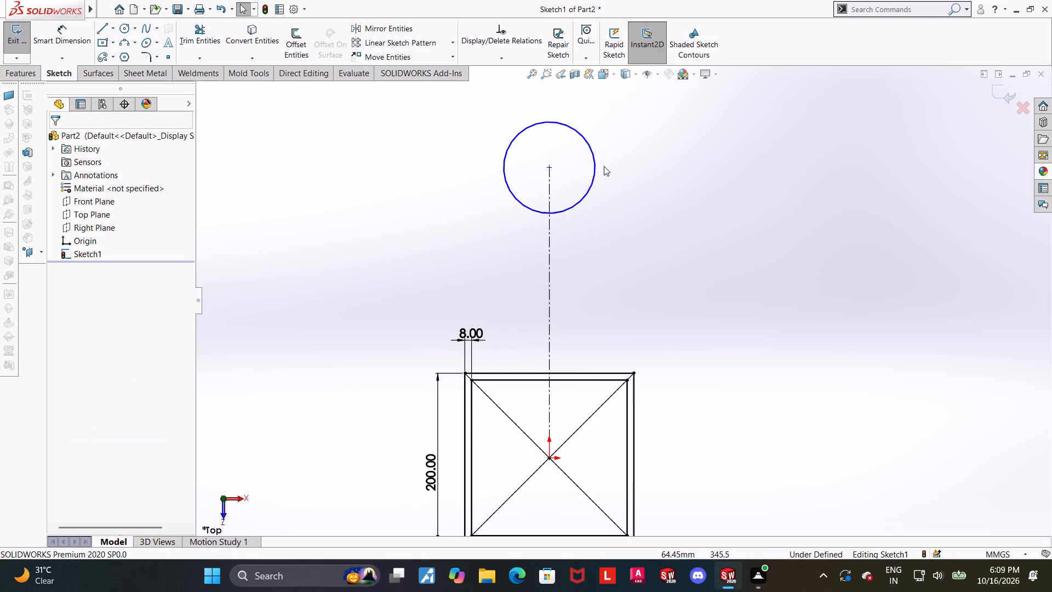
Delete all four sides of the inner square along with its associated offset dimension.
click(586, 377)
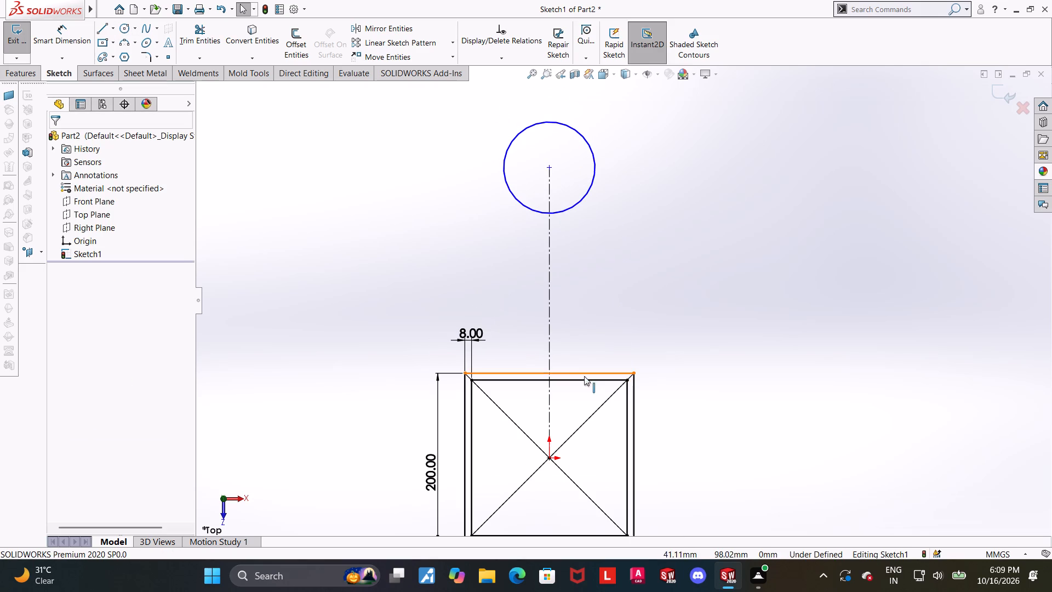
scroll(580, 382, down, 2)
scroll(584, 392, up, 4)
key(Escape)
click(597, 334)
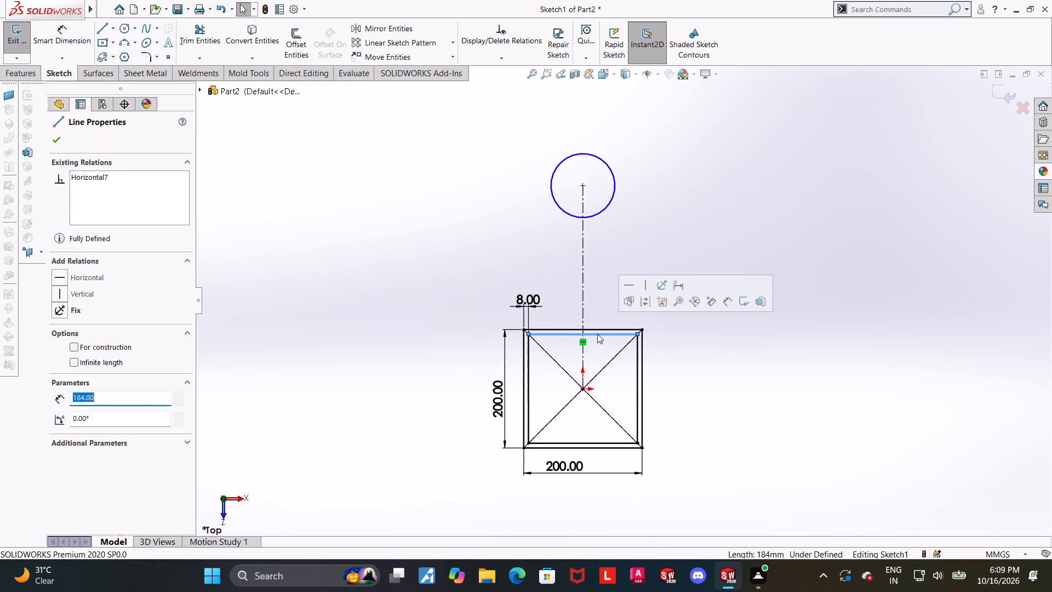
key(Delete)
click(637, 369)
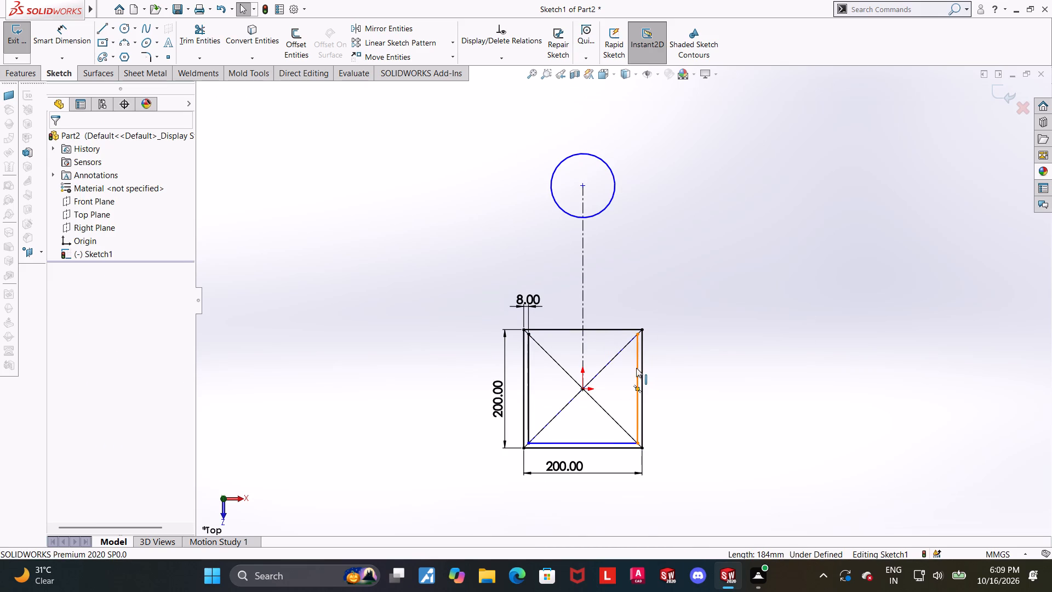
key(Delete)
click(608, 444)
key(Delete)
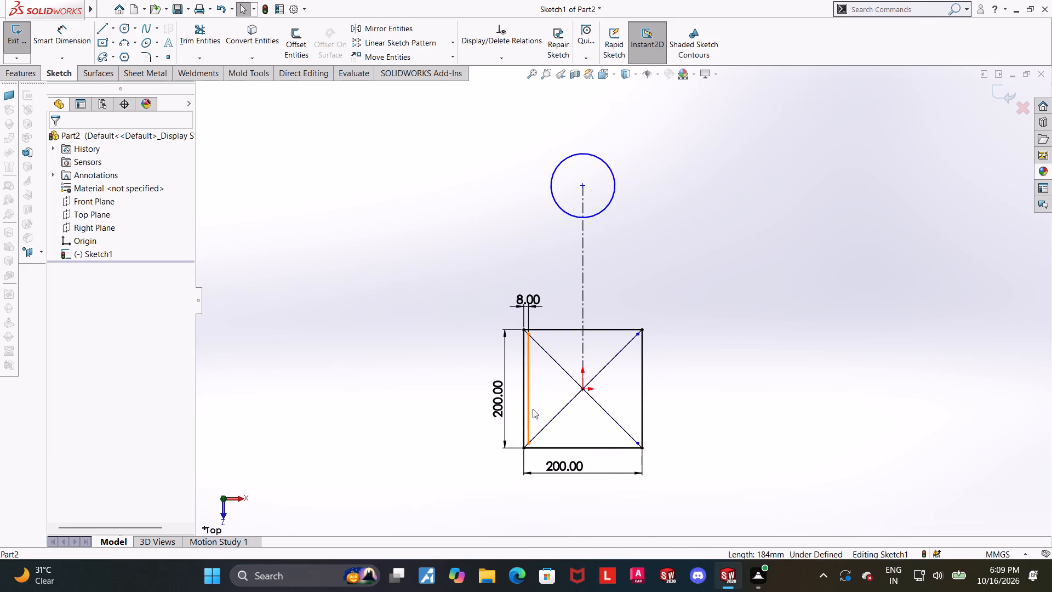
click(530, 408)
key(Delete)
click(465, 287)
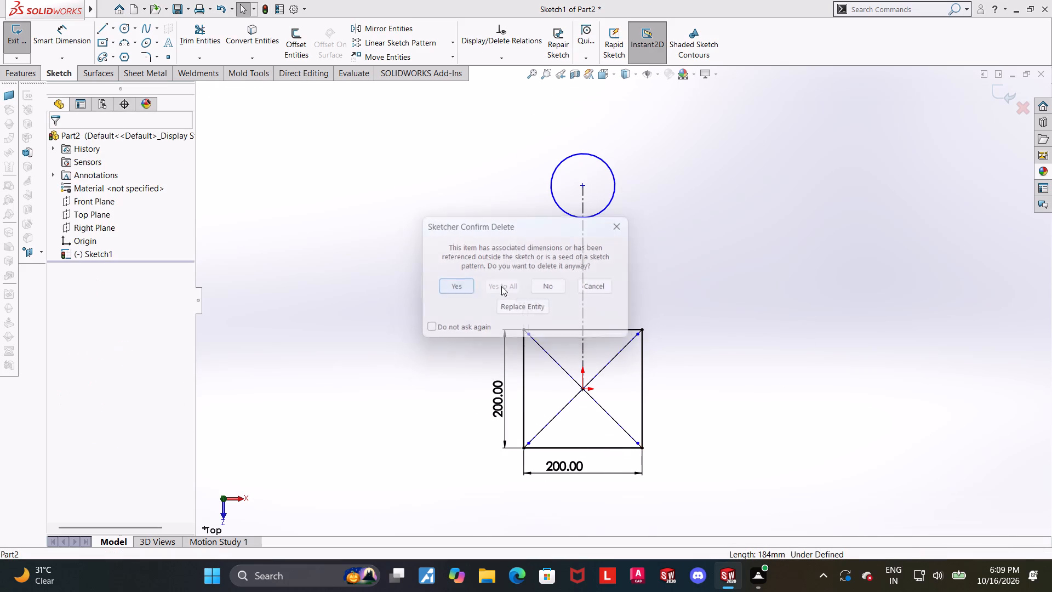
Draw a line from the outer square's upper-left corner to the circle's left side and make it tangent to the circle.
scroll(666, 269, up, 1)
scroll(657, 260, down, 1)
scroll(588, 197, down, 2)
key(Escape)
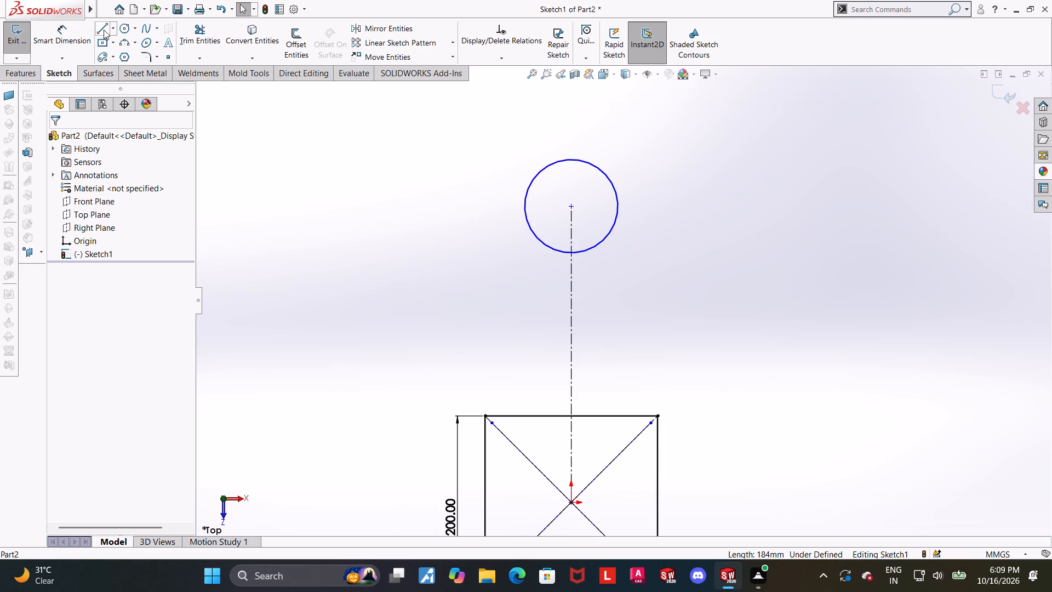
click(104, 30)
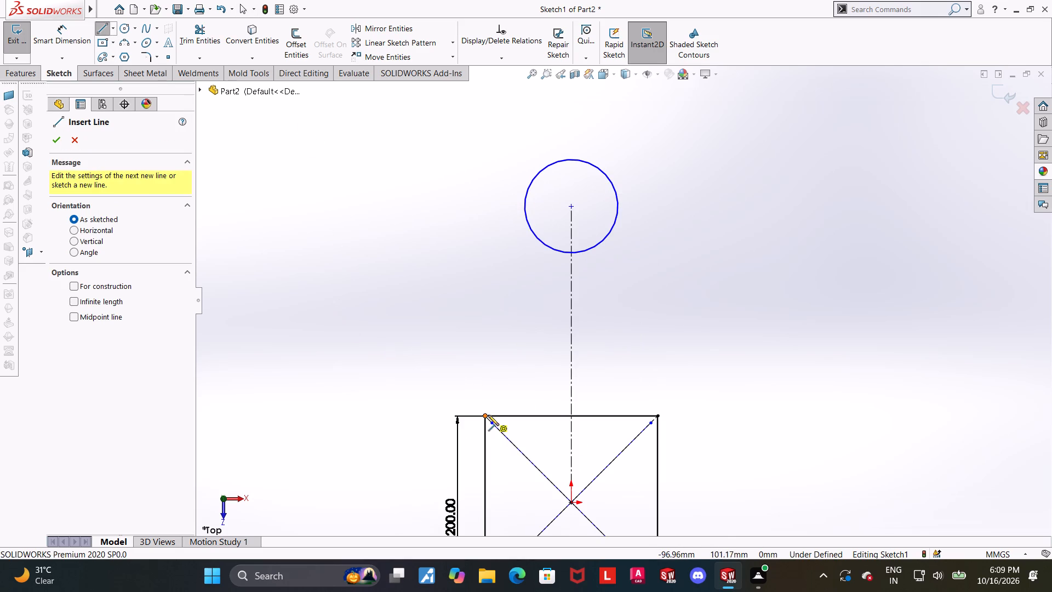
click(488, 416)
click(536, 173)
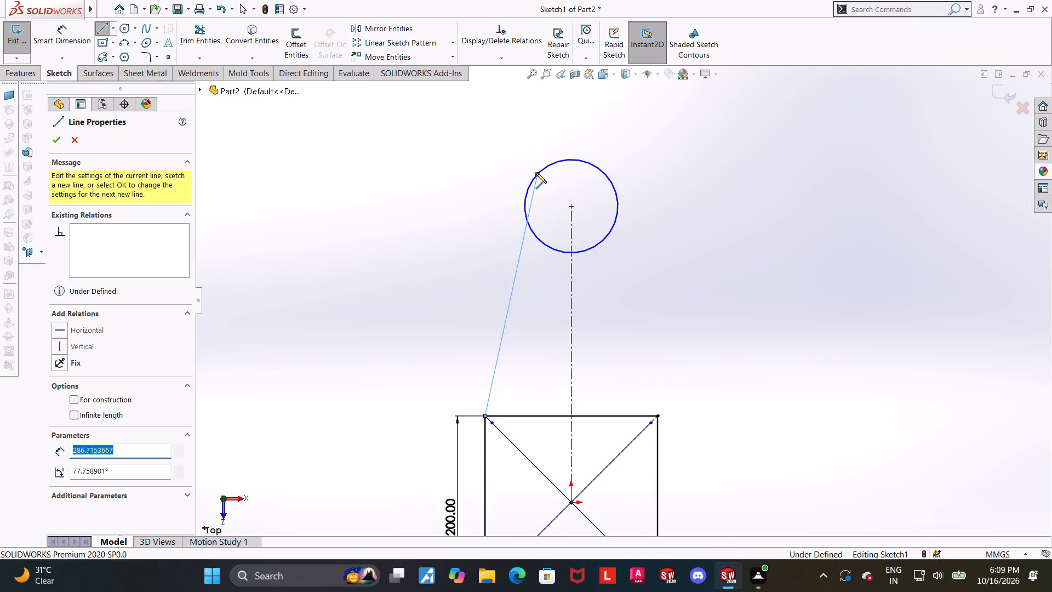
key(Escape)
key(Escape)
click(548, 247)
ctrl+click(522, 252)
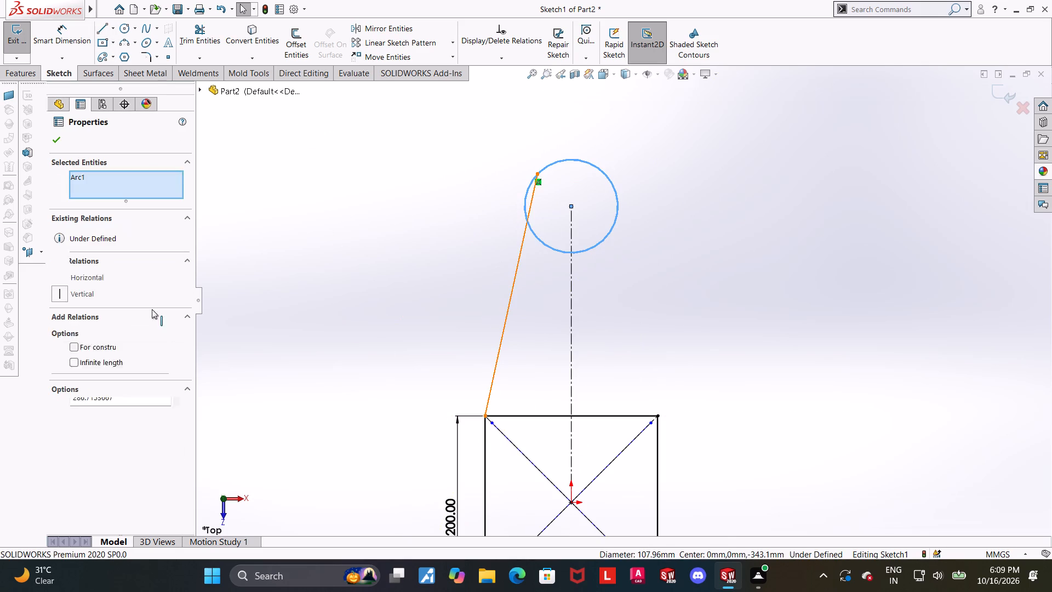
click(63, 333)
click(848, 286)
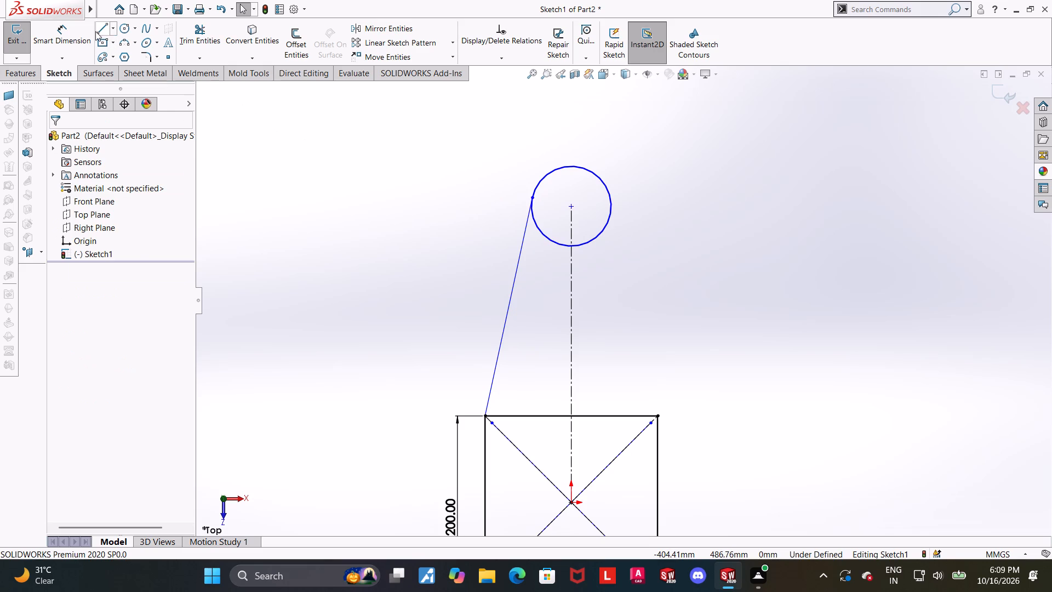
Draw a line from the square's upper-right corner to the circle's right side and make it tangent to the circle.
click(96, 31)
drag(658, 416, 660, 409)
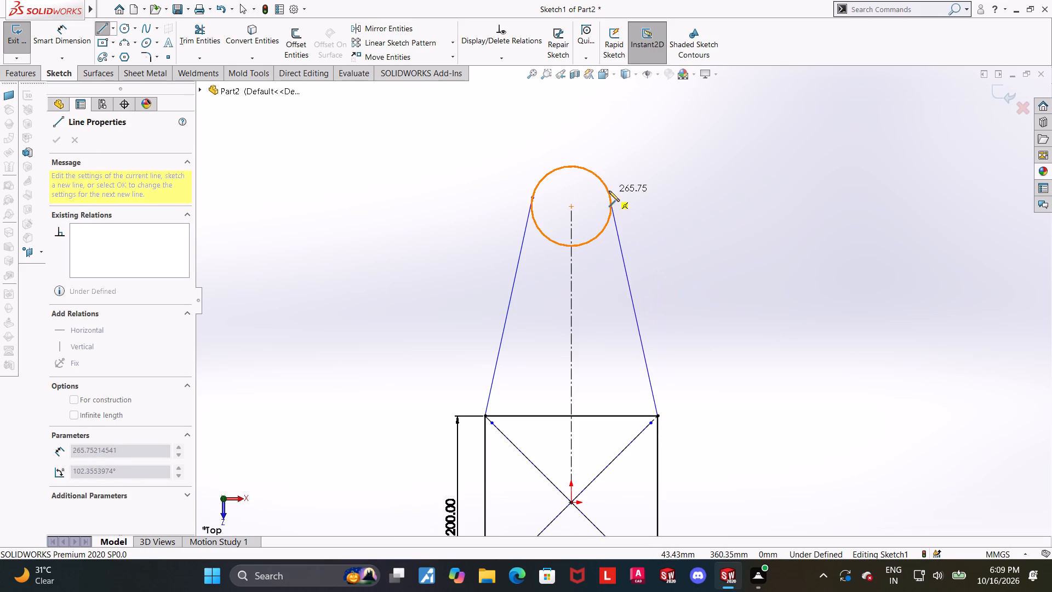
click(609, 191)
key(Escape)
key(Escape)
click(599, 236)
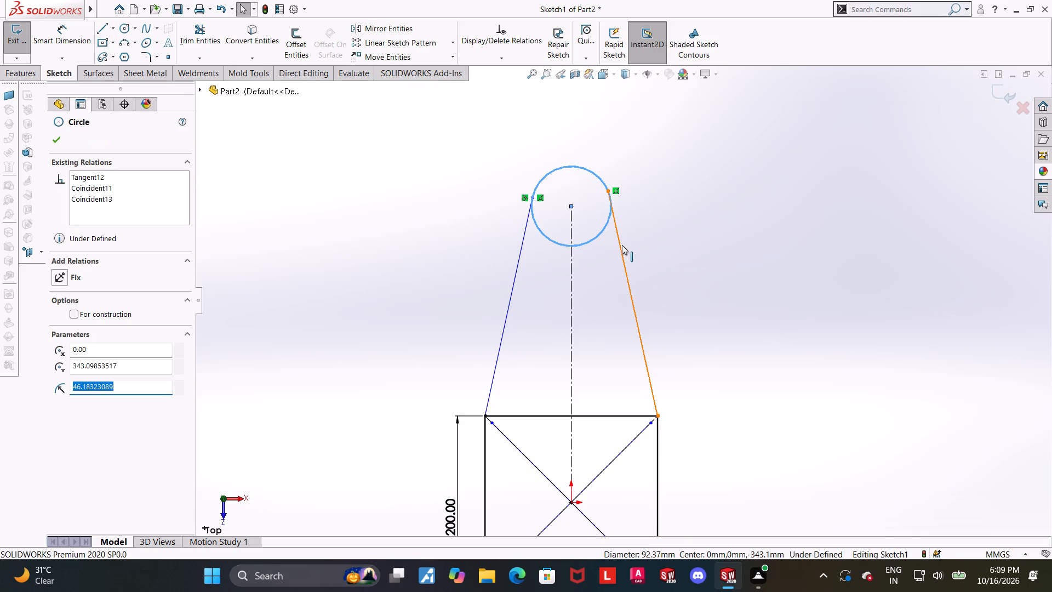
ctrl+click(620, 246)
click(61, 331)
key(Escape)
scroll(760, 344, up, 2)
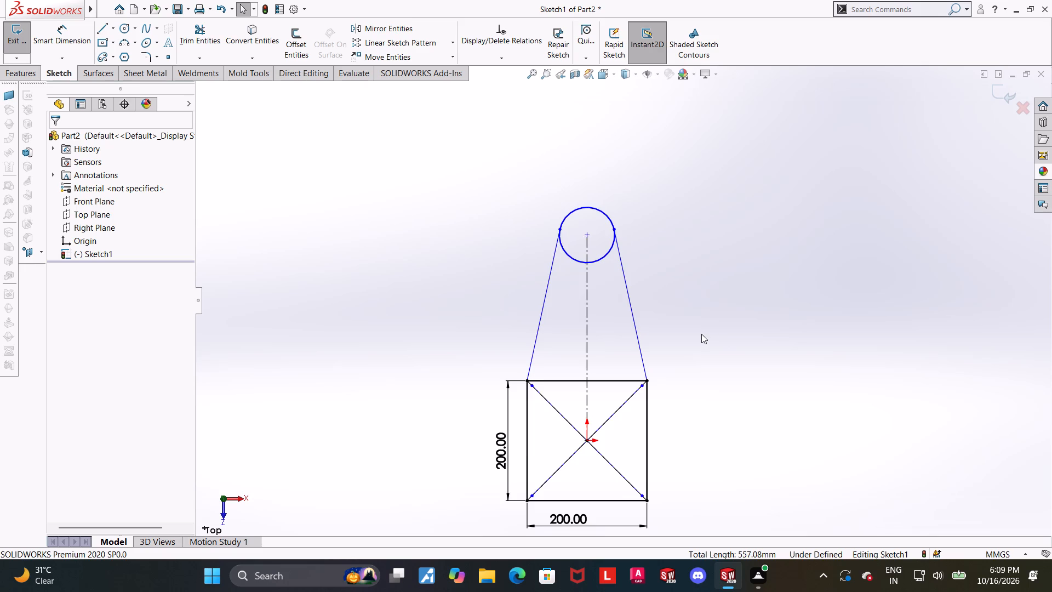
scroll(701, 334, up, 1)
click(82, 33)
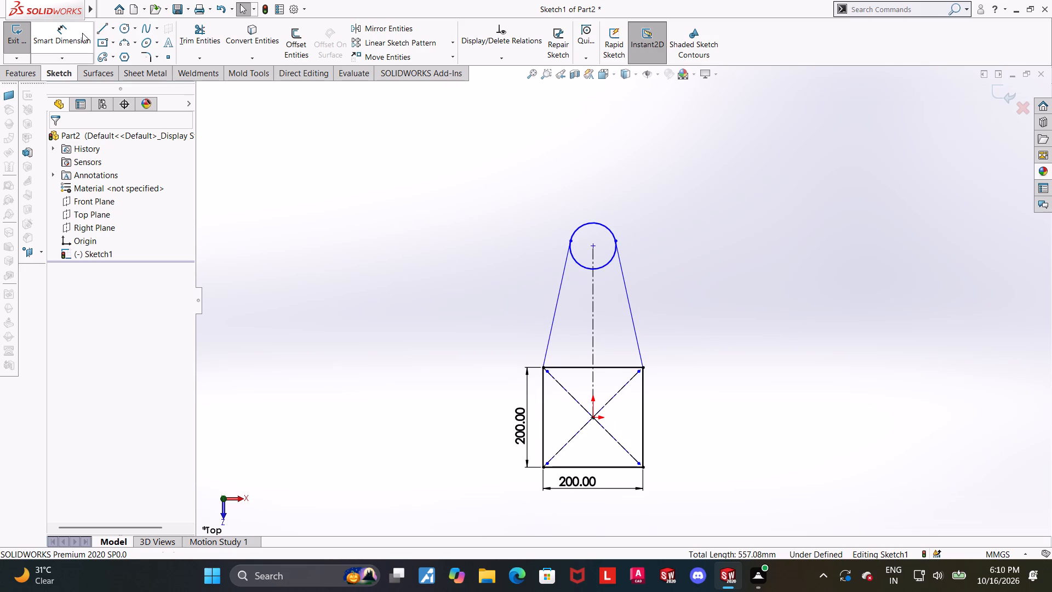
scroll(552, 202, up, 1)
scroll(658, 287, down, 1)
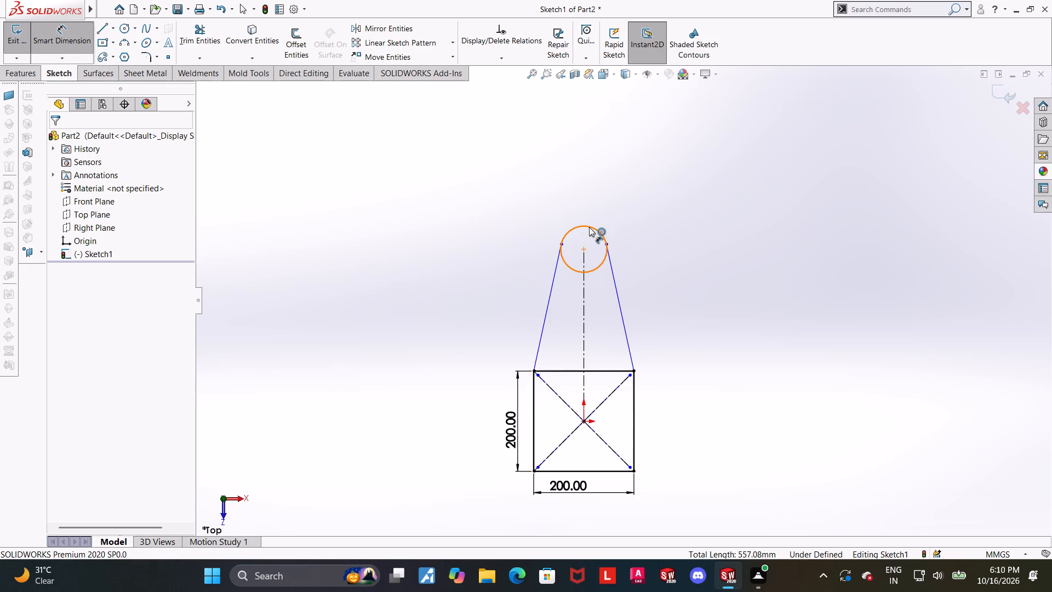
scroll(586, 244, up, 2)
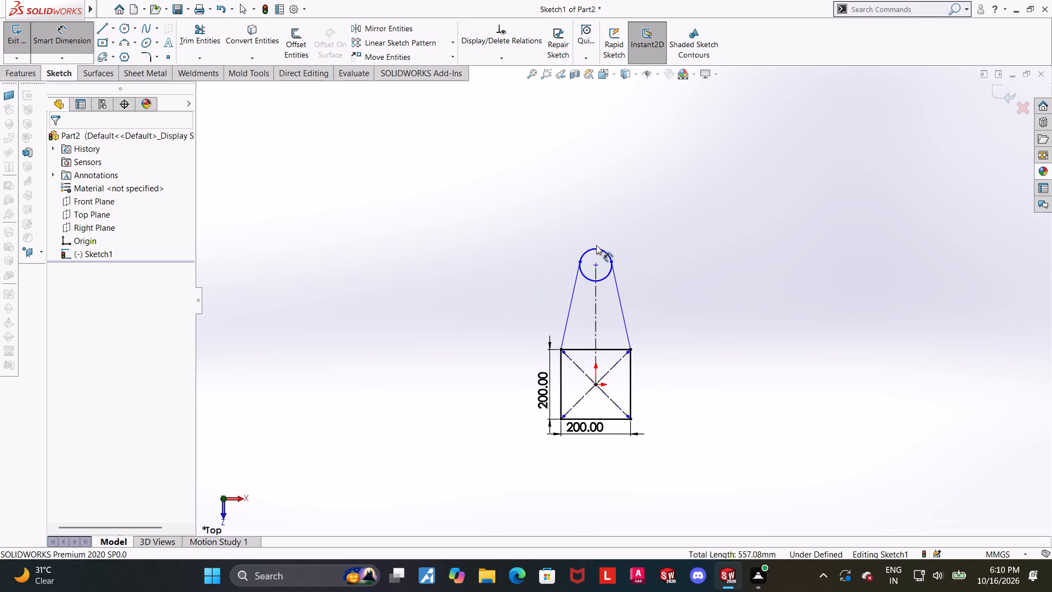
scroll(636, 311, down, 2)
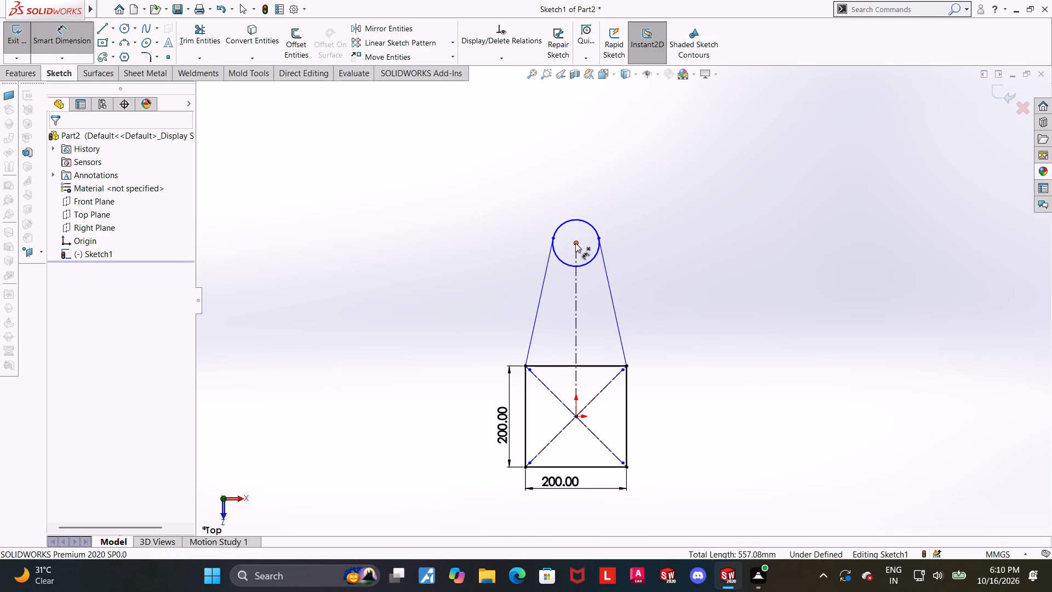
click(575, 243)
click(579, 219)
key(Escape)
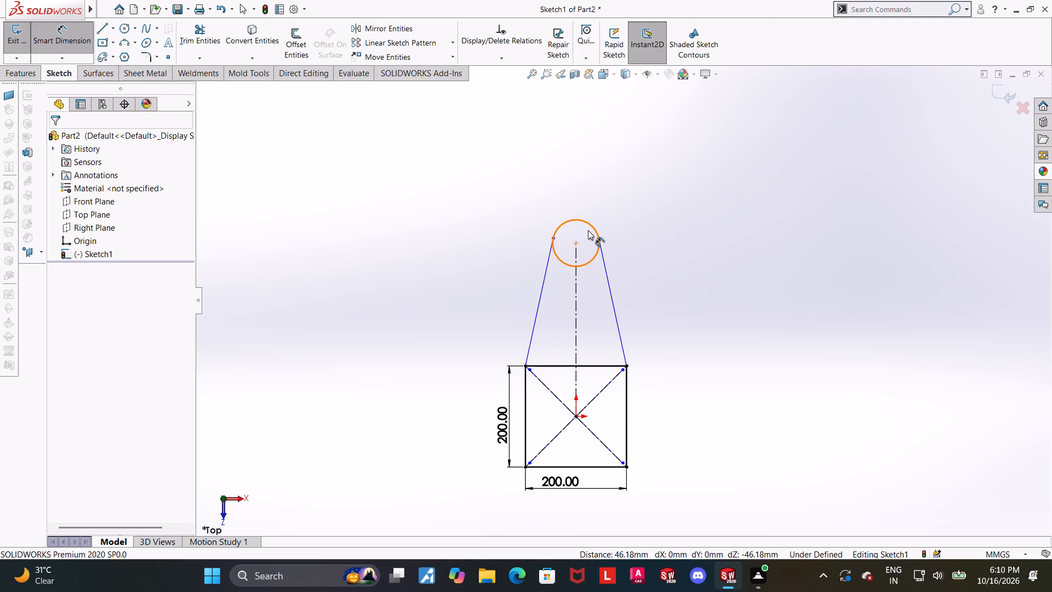
Dimension the circle's diameter to 56 mm.
scroll(591, 243, up, 2)
scroll(586, 251, down, 3)
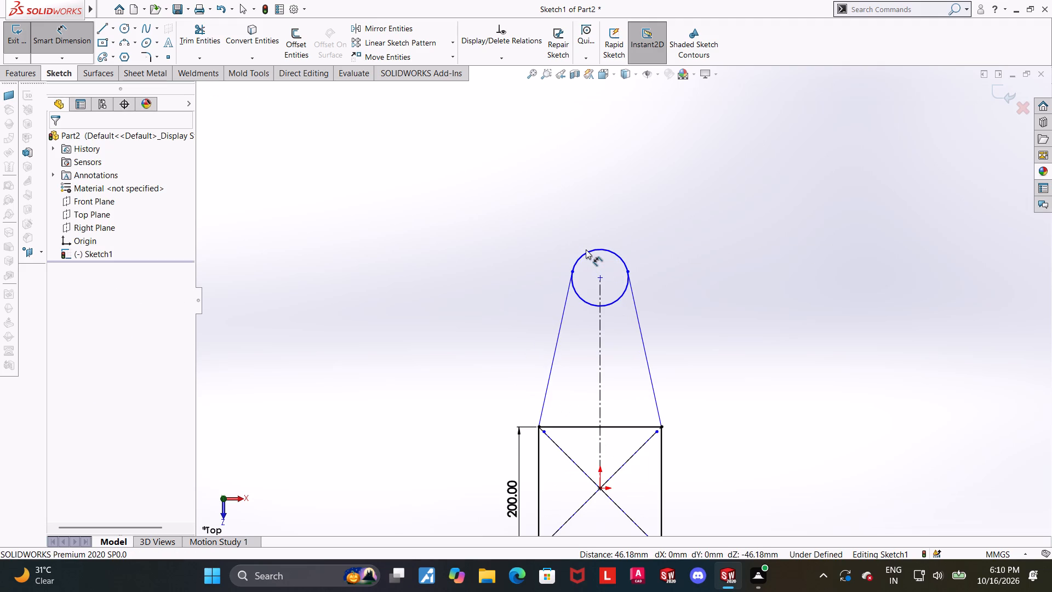
click(607, 248)
click(605, 227)
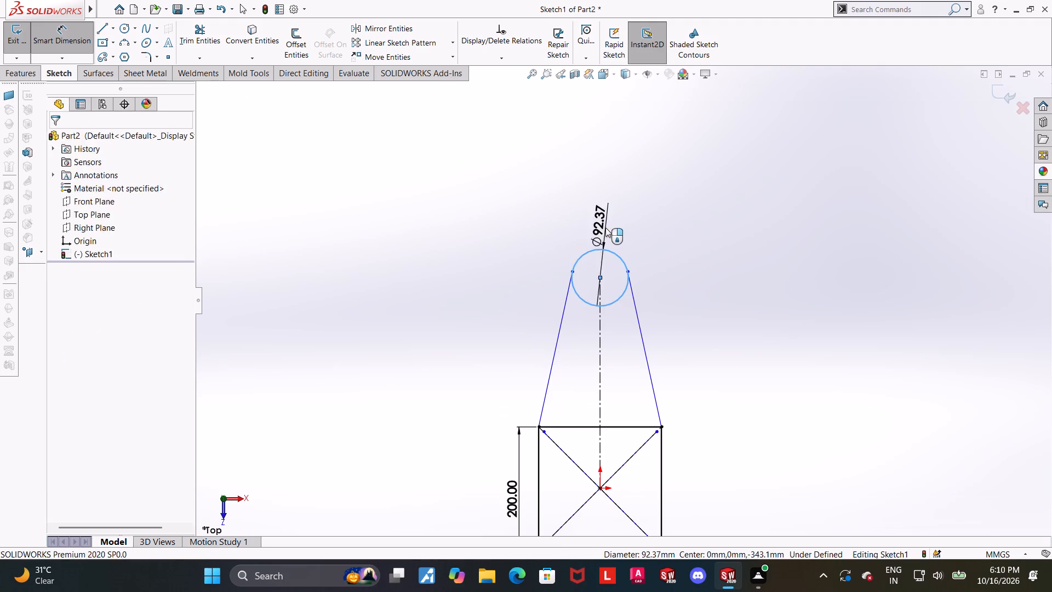
key(5)
key(6)
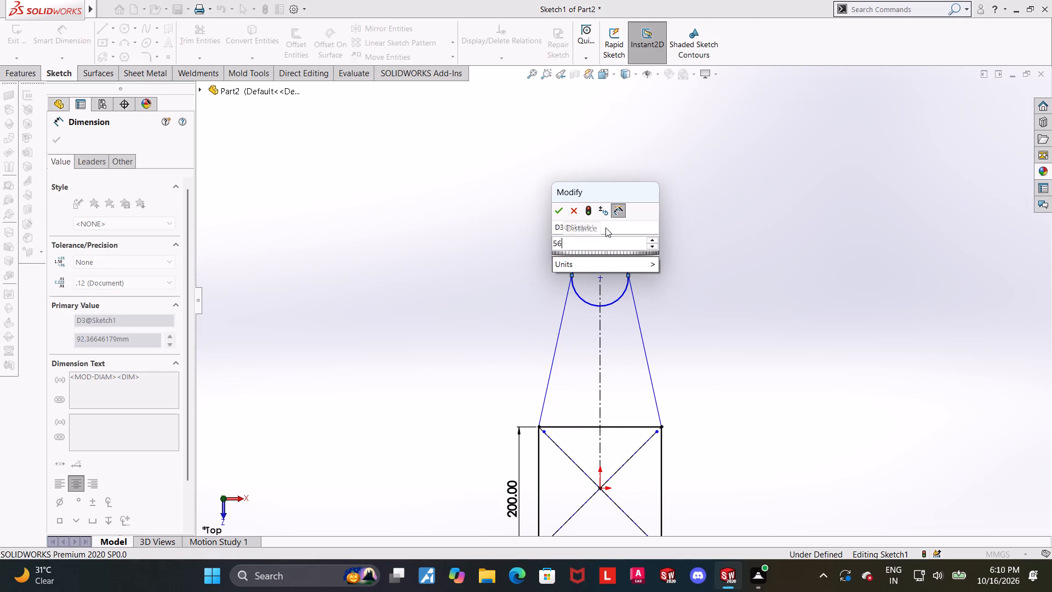
key(Return)
key(Escape)
scroll(694, 287, down, 2)
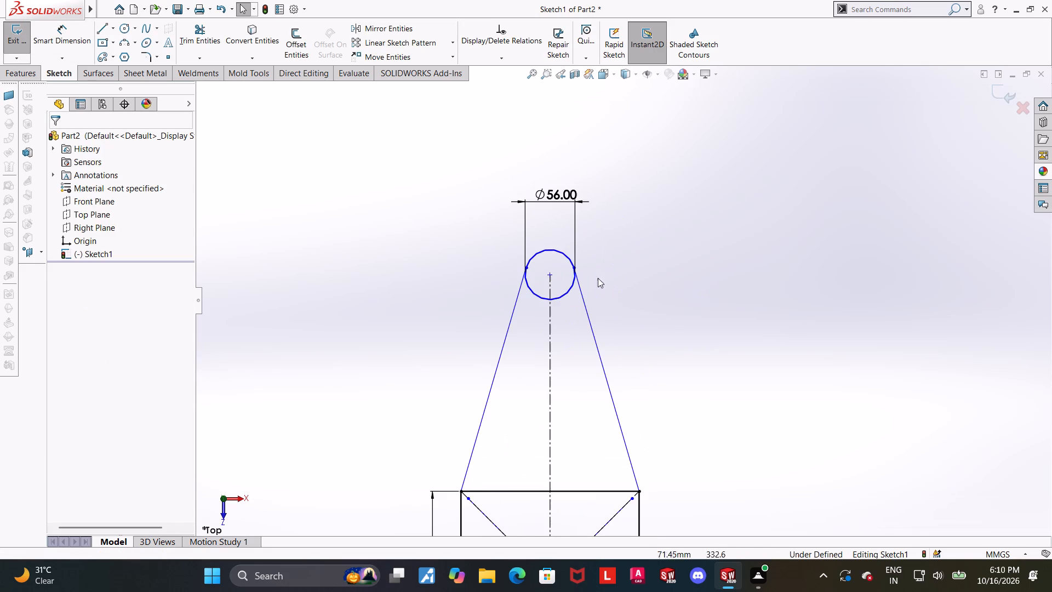
key(Escape)
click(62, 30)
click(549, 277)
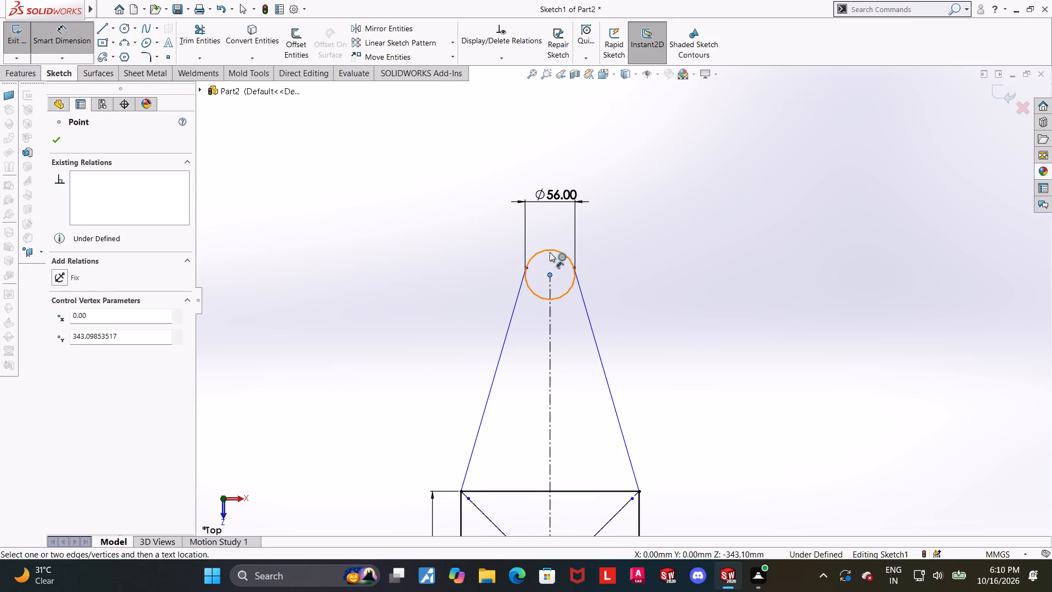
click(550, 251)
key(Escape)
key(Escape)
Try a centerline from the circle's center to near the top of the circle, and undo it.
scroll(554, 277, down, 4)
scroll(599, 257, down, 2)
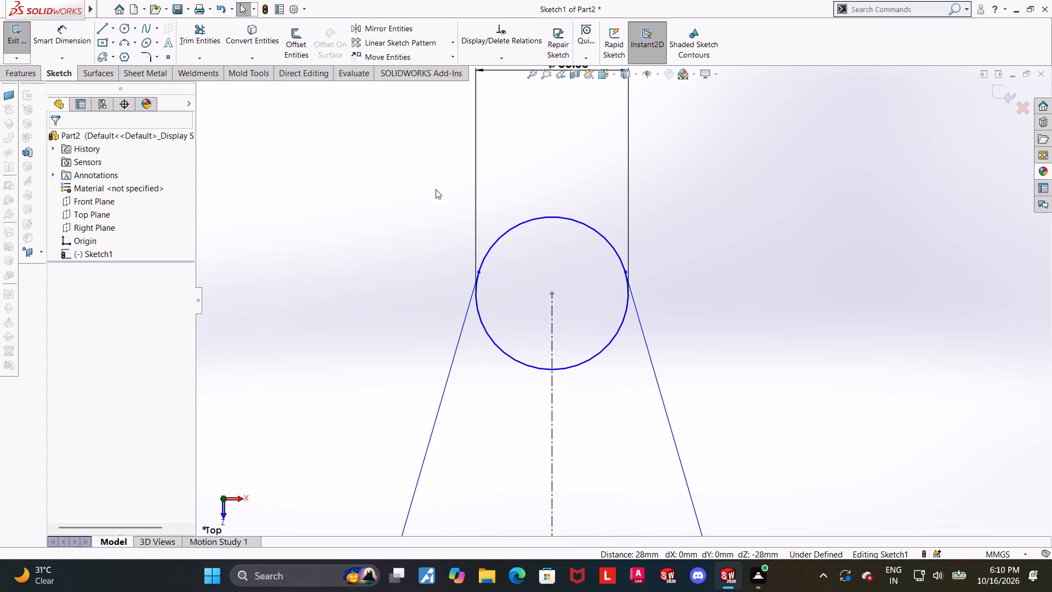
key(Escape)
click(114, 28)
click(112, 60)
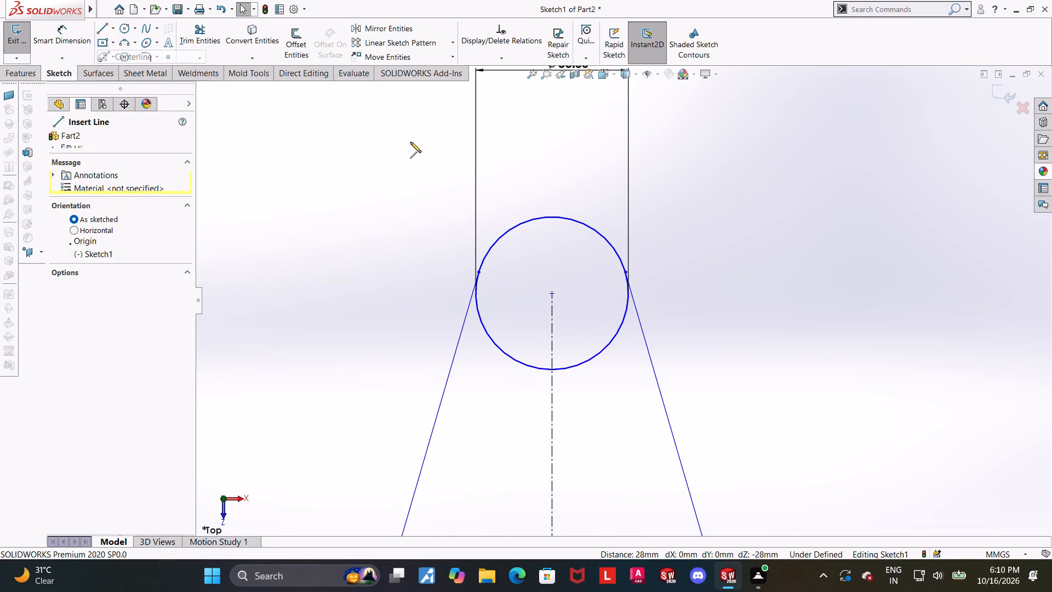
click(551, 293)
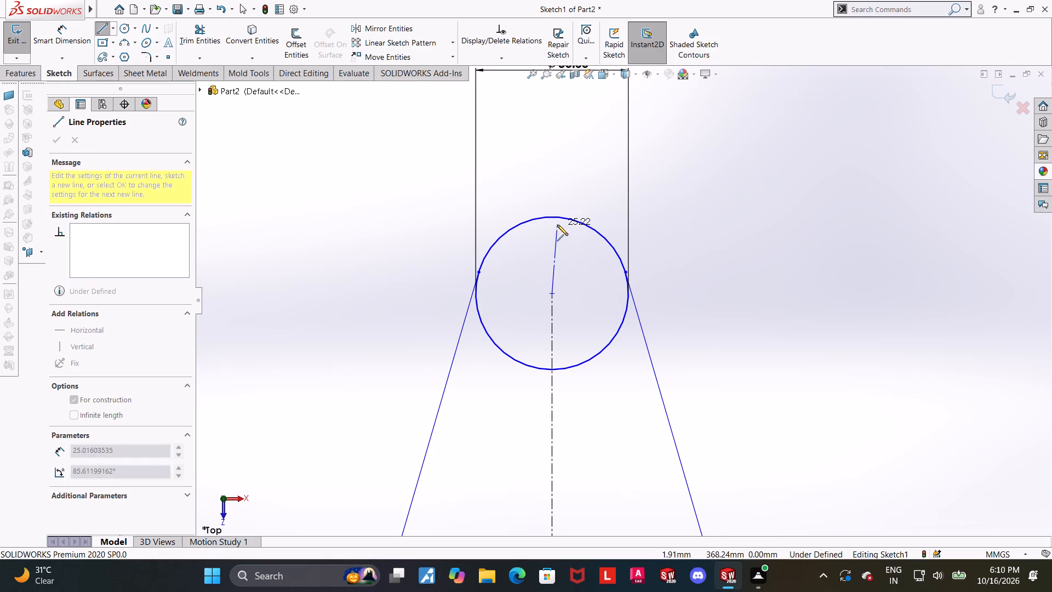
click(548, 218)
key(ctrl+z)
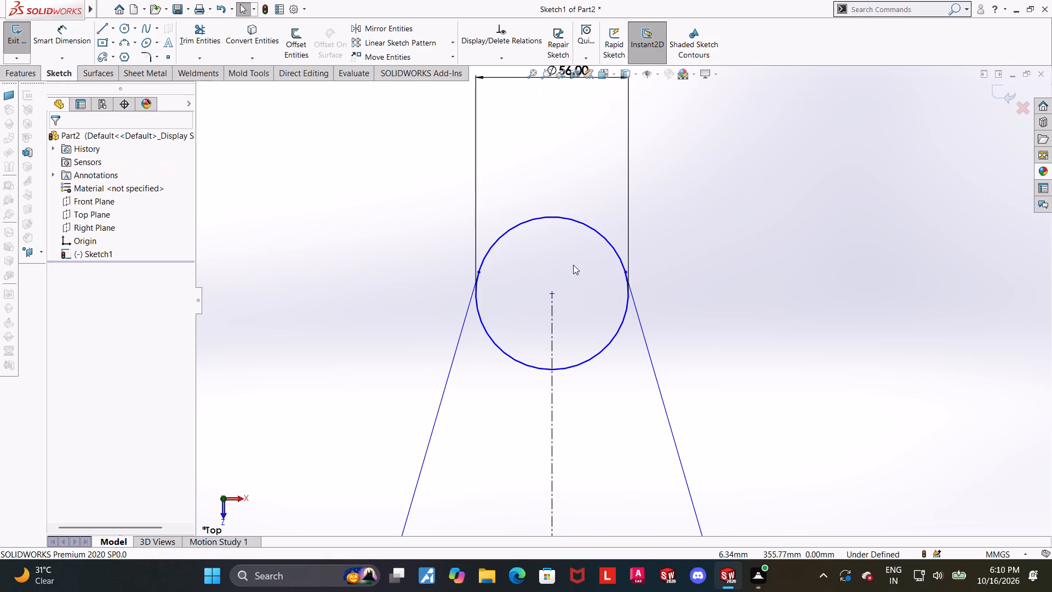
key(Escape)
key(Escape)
Draw a vertical centerline about 28 mm long from the circle's center up to the top of the circle.
click(112, 30)
click(116, 52)
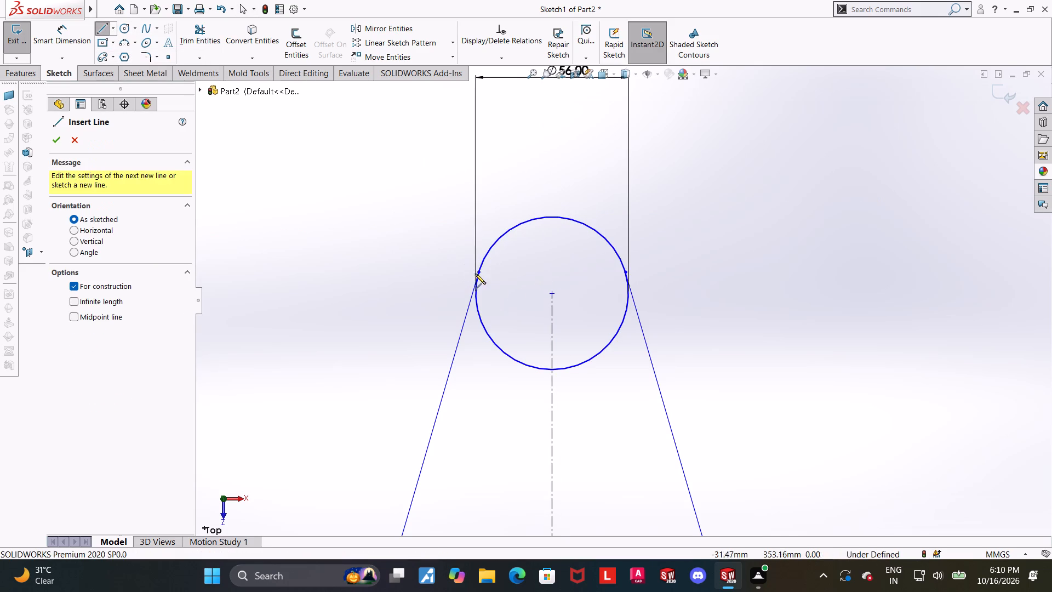
click(551, 294)
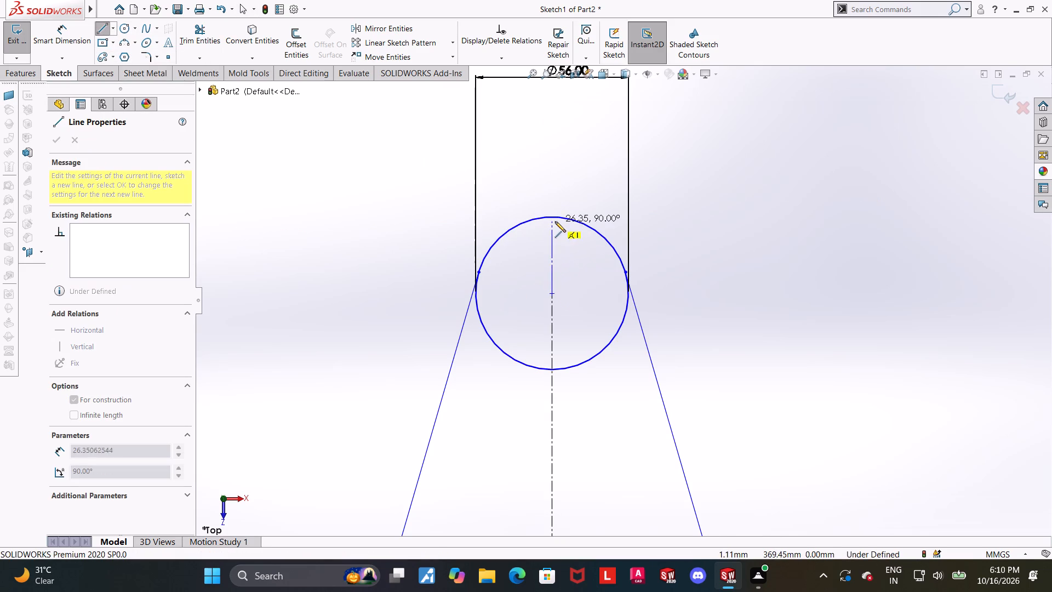
click(553, 219)
key(Escape)
key(Escape)
key(Escape)
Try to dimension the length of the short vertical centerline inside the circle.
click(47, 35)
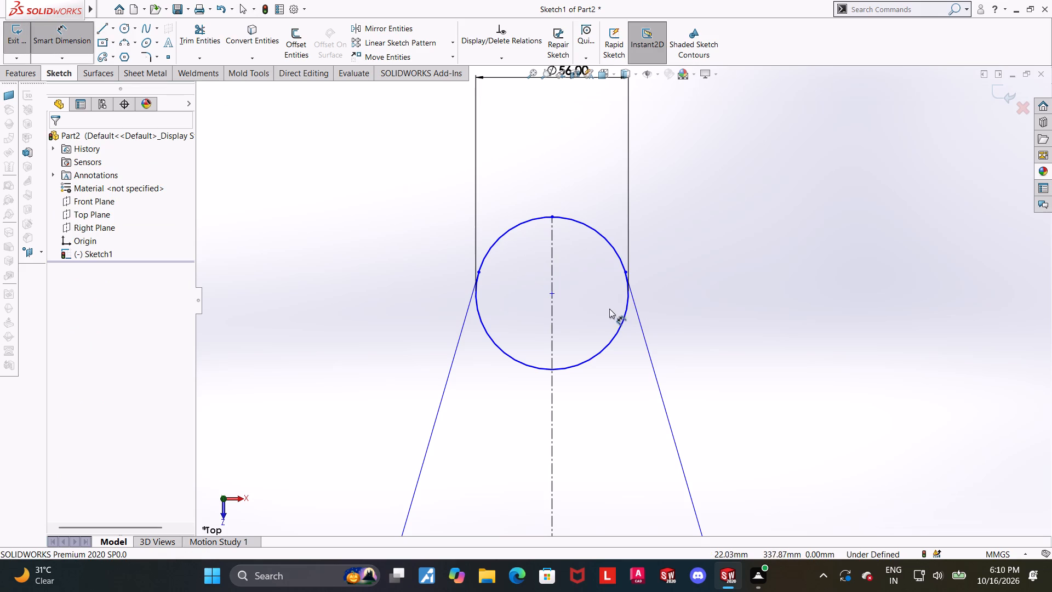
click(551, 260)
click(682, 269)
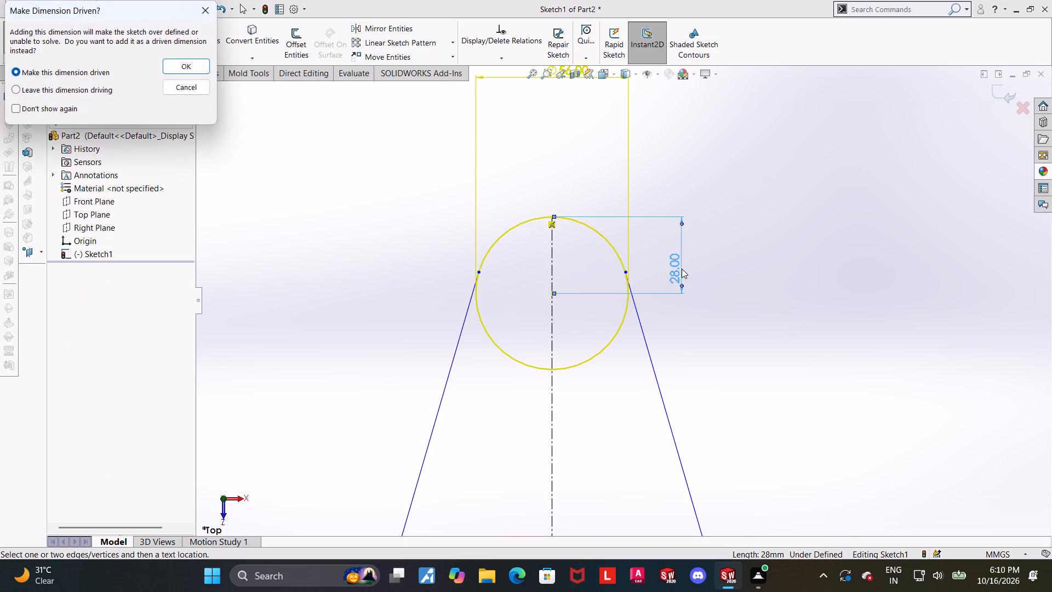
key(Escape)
Dimension the overall height from the top of the circle to the square's bottom side to 518 mm.
scroll(693, 276, up, 5)
scroll(757, 379, up, 9)
scroll(668, 409, down, 4)
scroll(568, 165, up, 2)
scroll(574, 165, down, 3)
key(Escape)
click(65, 35)
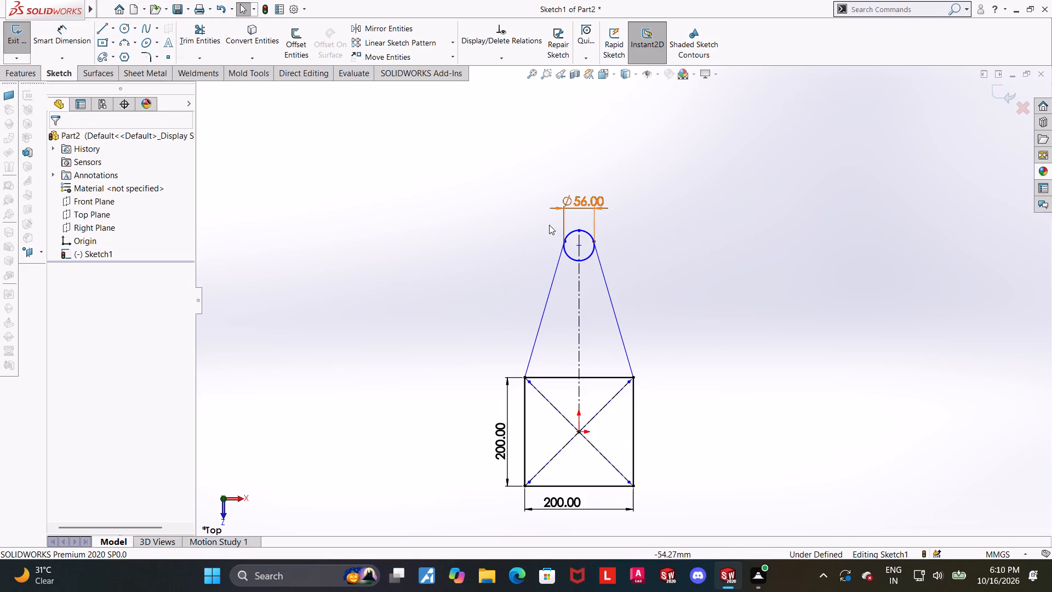
click(74, 35)
click(580, 232)
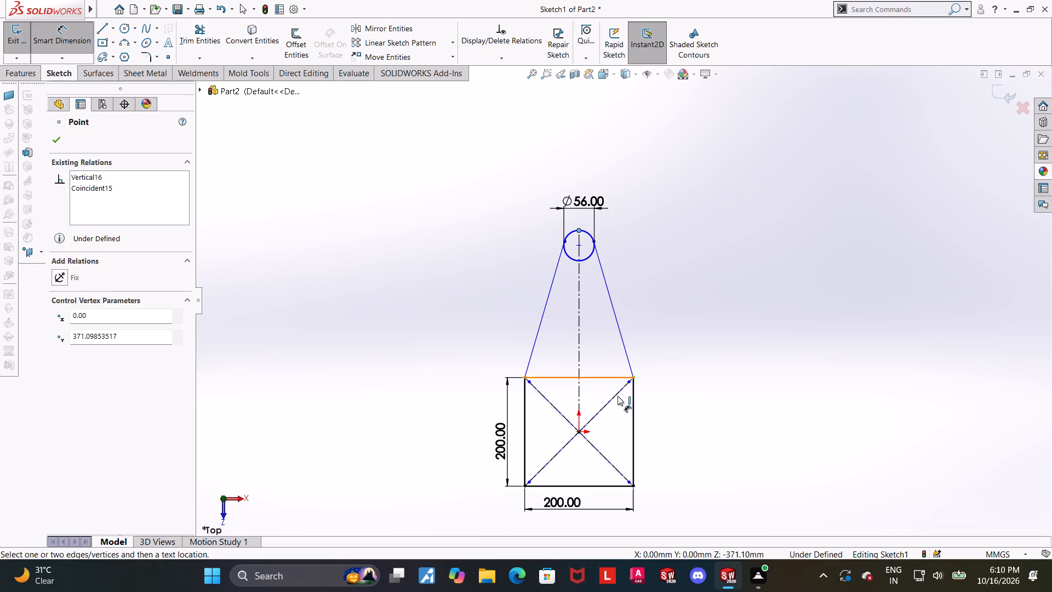
click(604, 488)
click(701, 412)
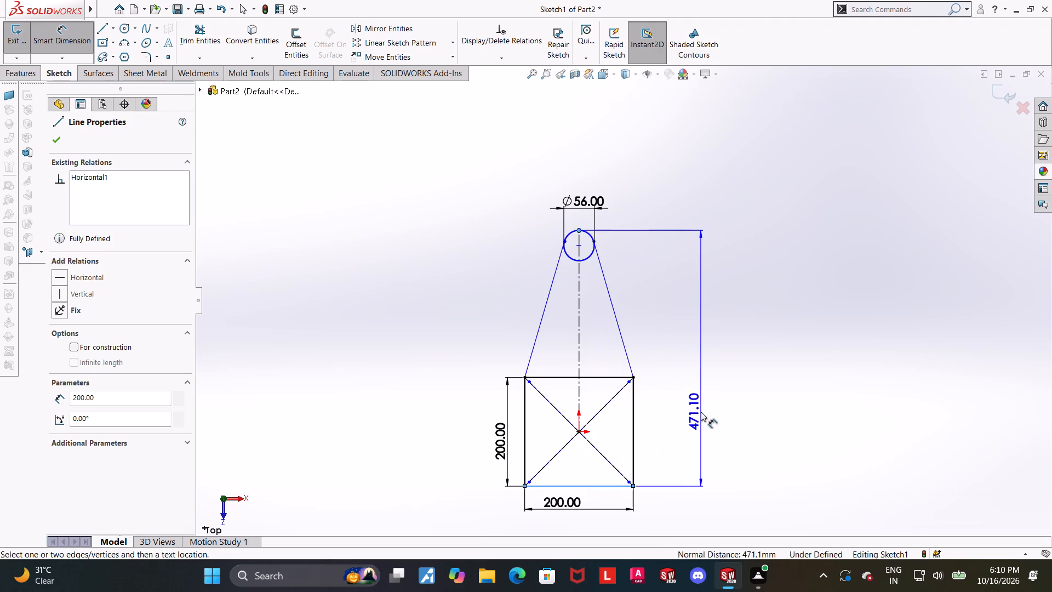
key(5)
text(18)
key(Return)
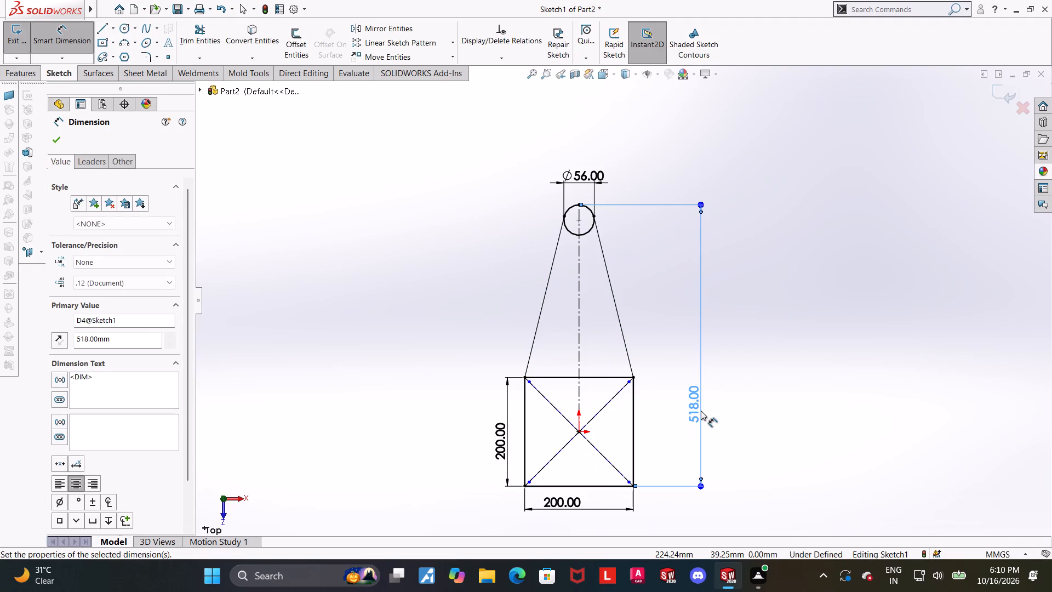
Trim away the circle's lower arc between the tangent lines and both halves of the square's top side.
scroll(706, 389, up, 1)
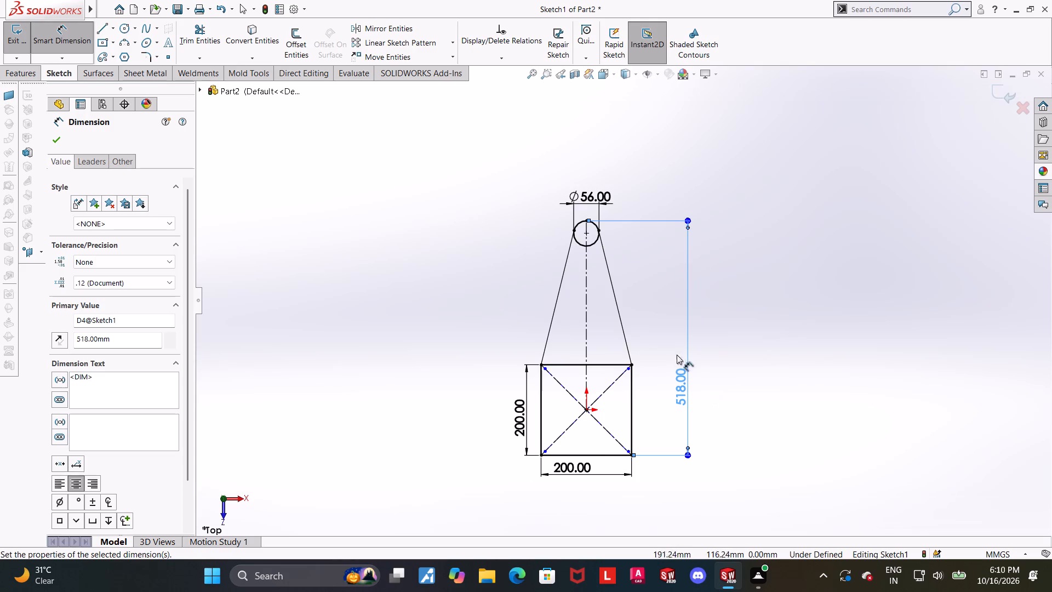
key(Escape)
scroll(612, 309, down, 2)
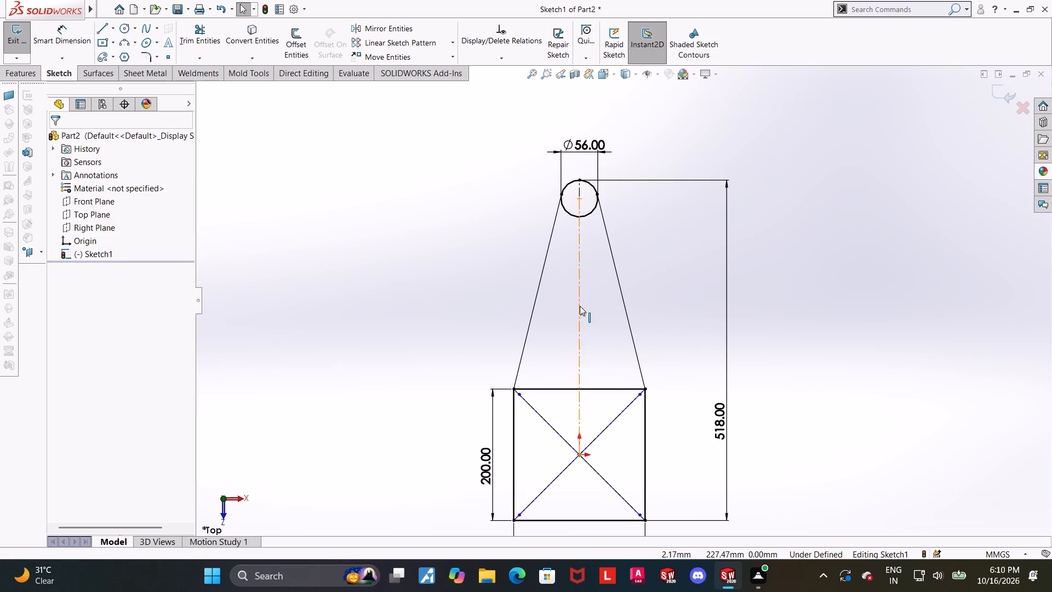
scroll(582, 340, up, 1)
scroll(596, 315, down, 2)
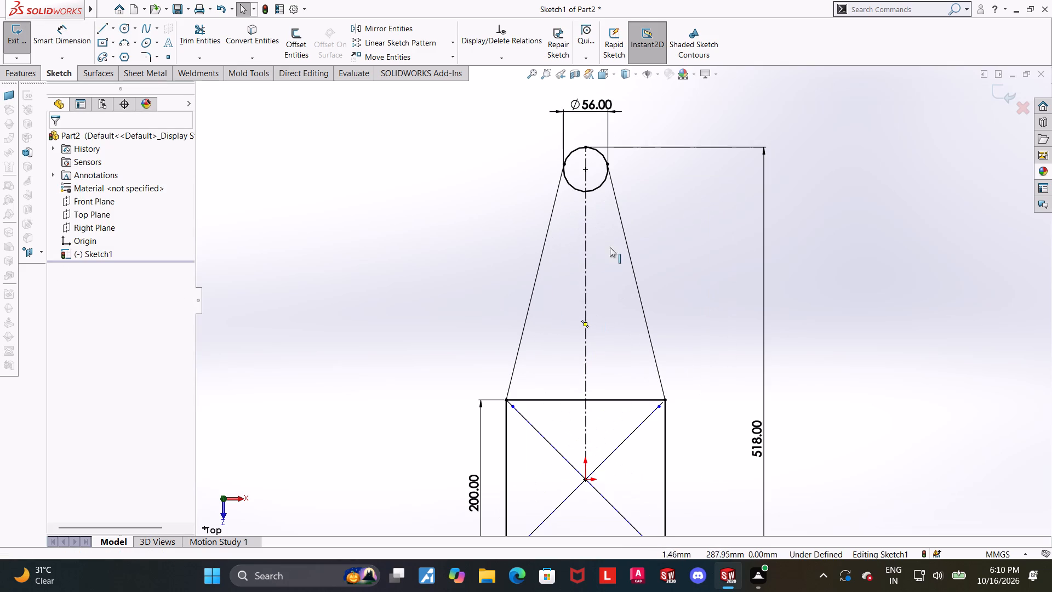
key(Escape)
key(Escape)
click(218, 38)
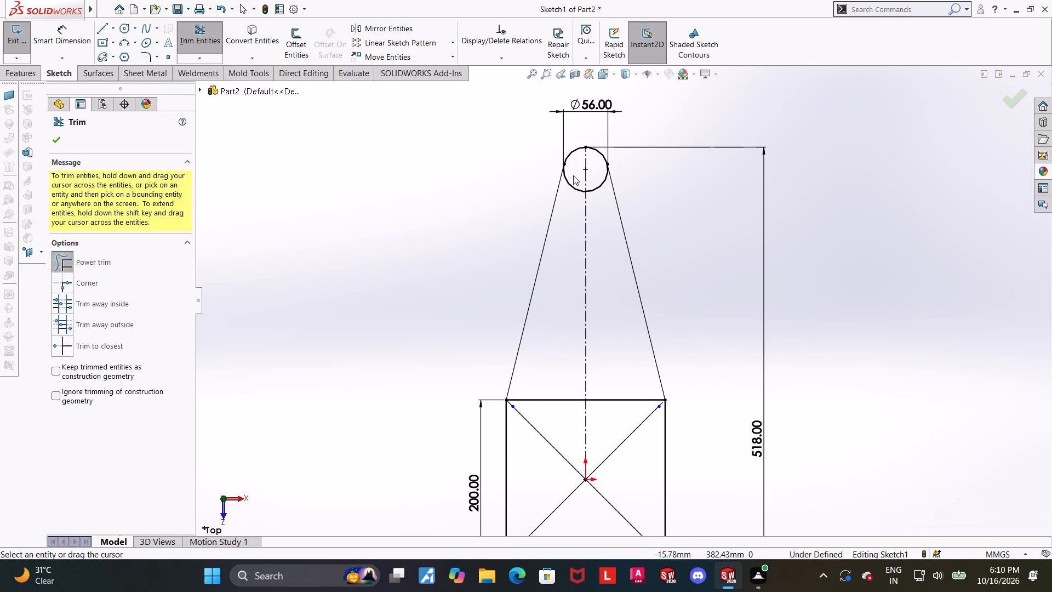
drag(573, 175, 575, 197)
drag(594, 181, 596, 203)
drag(570, 418, 561, 362)
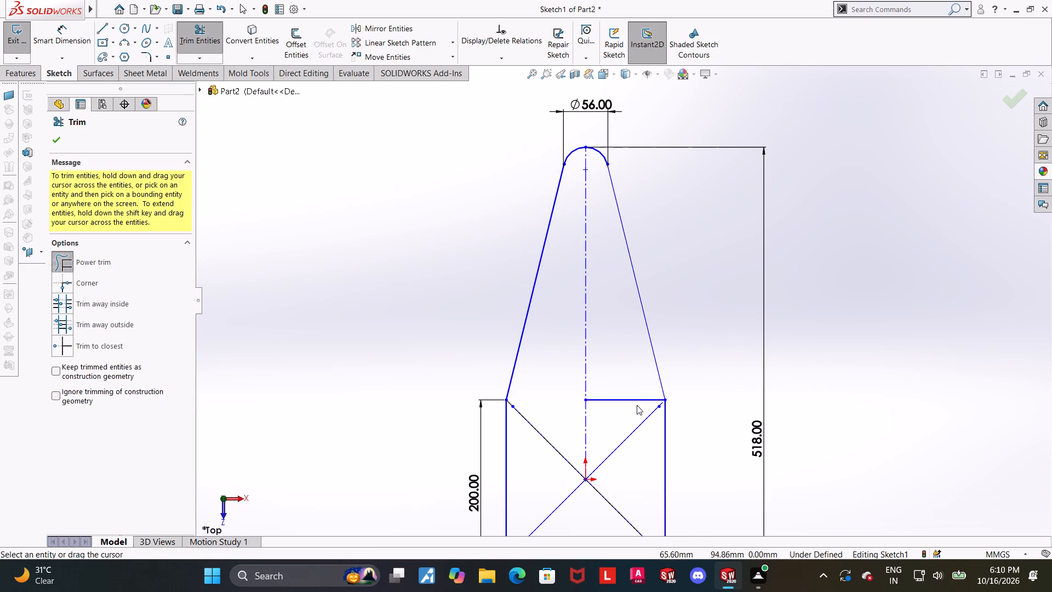
drag(634, 408, 633, 369)
key(Escape)
Delete all the diagonal construction lines inside the square, both the full-length diagonals and the shorter overlapping ones.
scroll(642, 418, down, 3)
scroll(683, 377, down, 3)
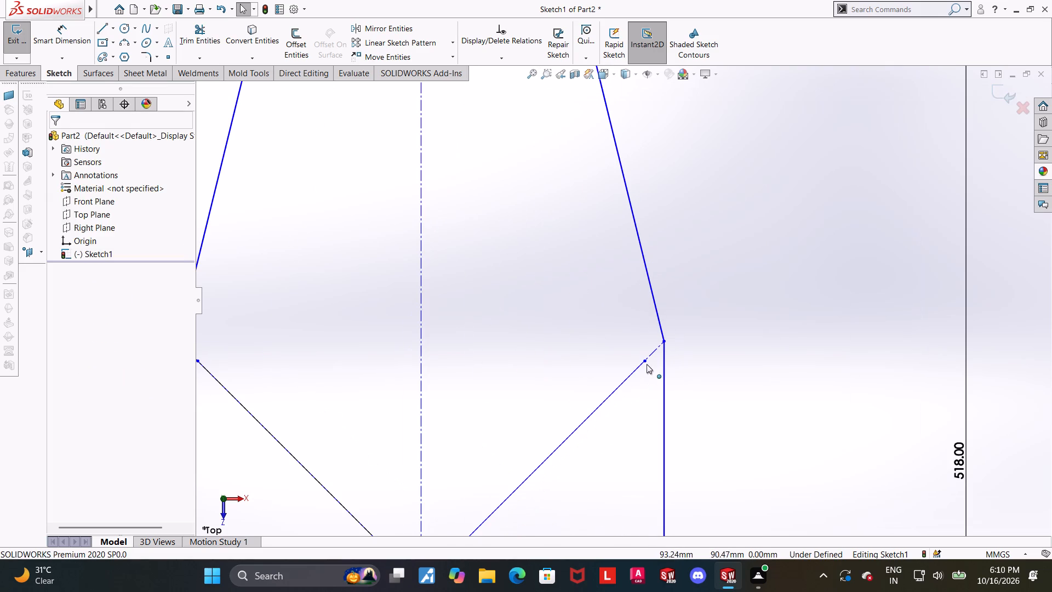
click(643, 363)
scroll(652, 366, up, 5)
scroll(589, 401, down, 2)
key(Escape)
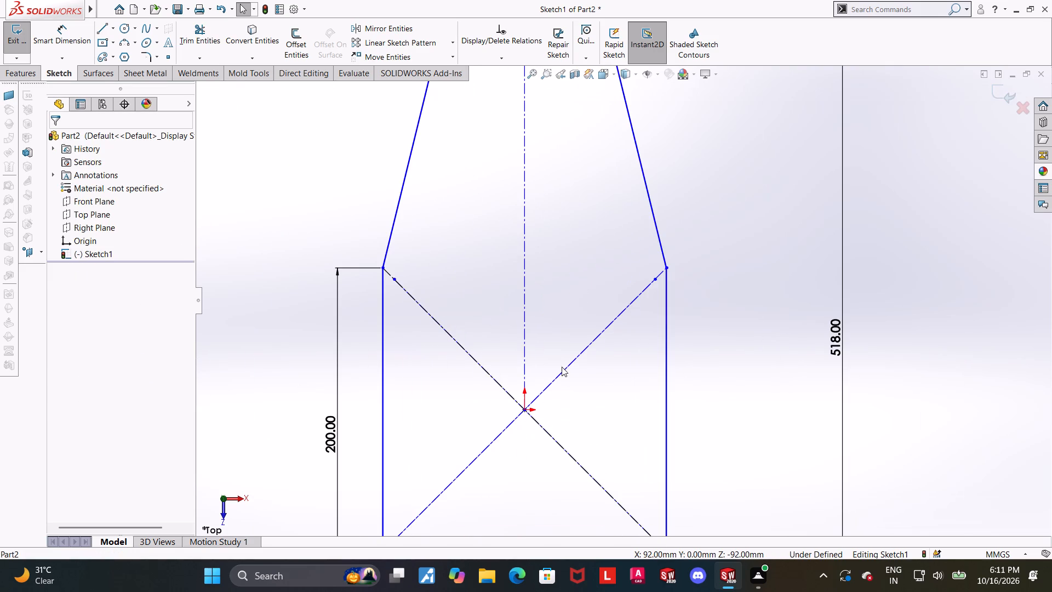
click(563, 371)
key(Delete)
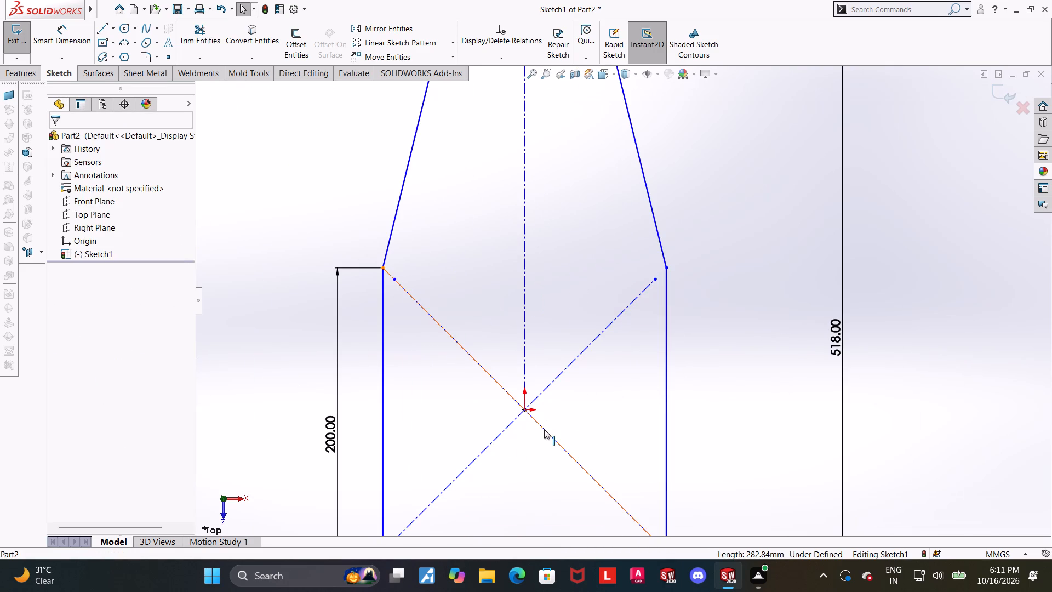
click(544, 429)
key(Delete)
scroll(622, 403, up, 2)
scroll(604, 357, down, 1)
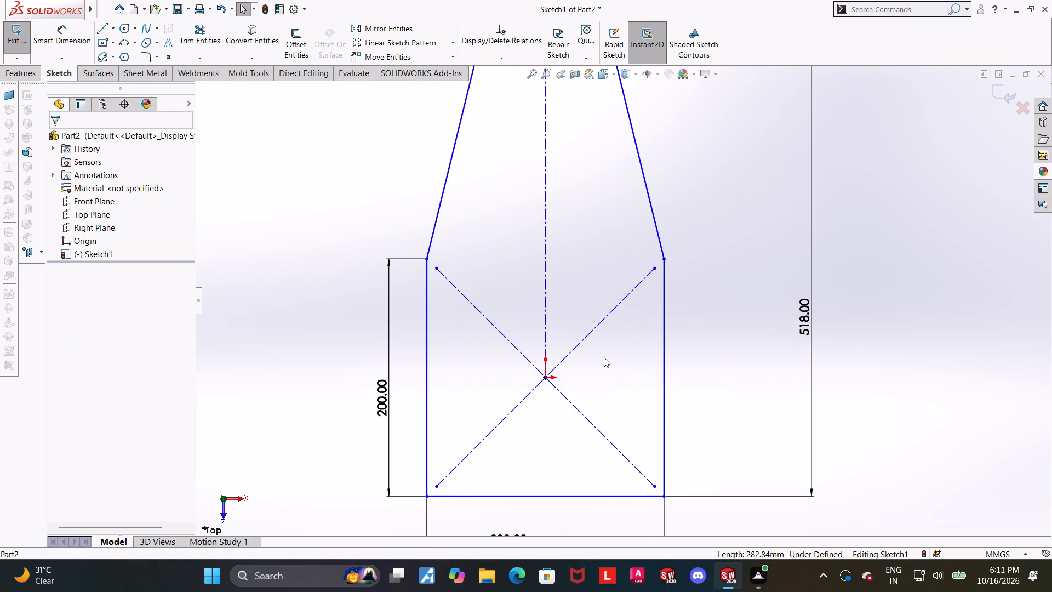
click(582, 339)
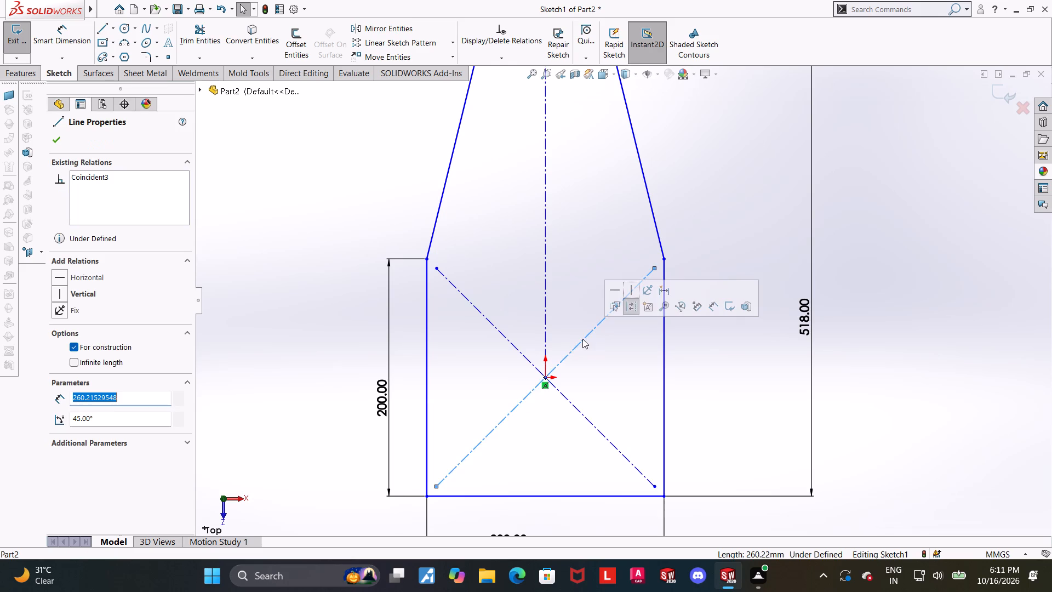
key(Delete)
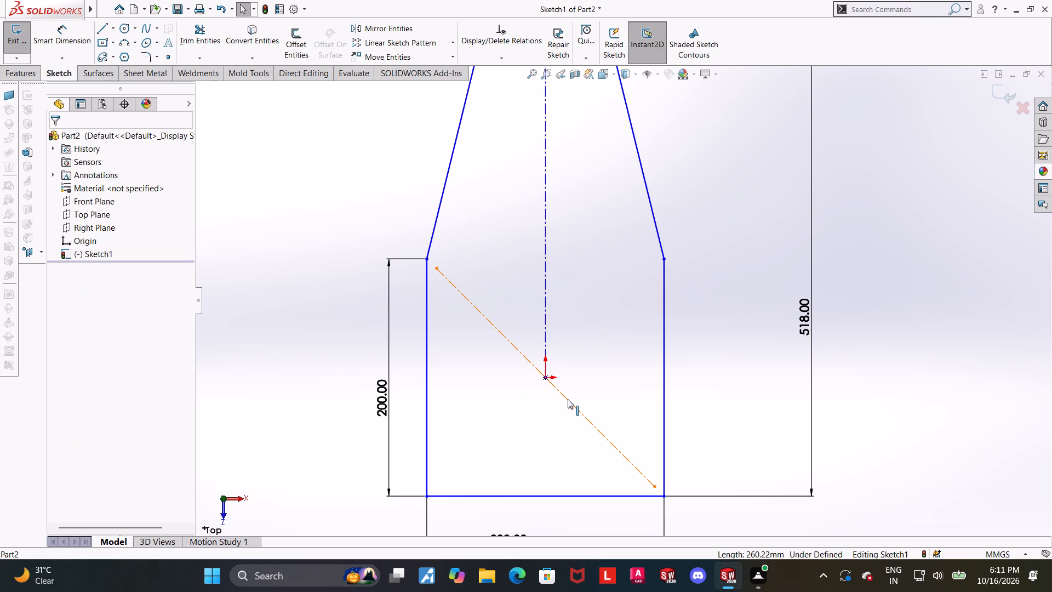
click(568, 399)
key(Delete)
Dimension the vertical distance from the origin to the profile's bottom side at 100 mm.
scroll(568, 399, down, 1)
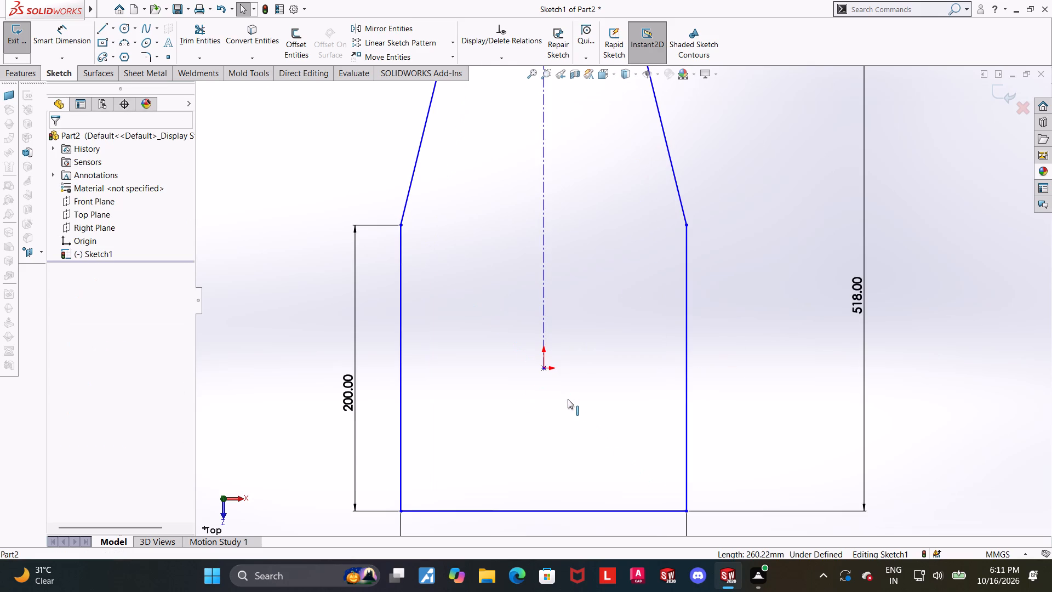
scroll(661, 378, up, 4)
scroll(688, 250, up, 2)
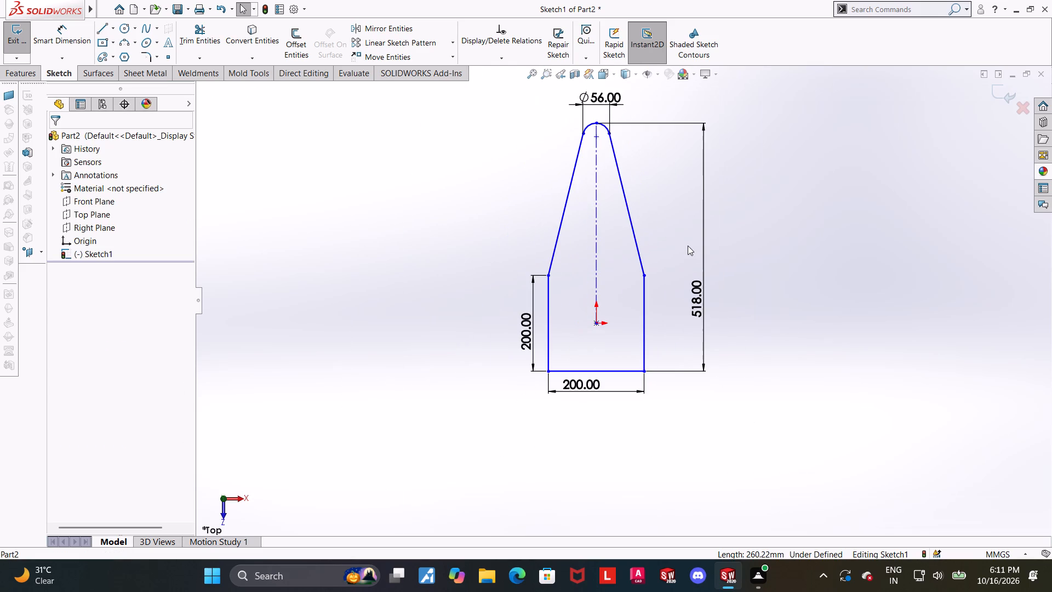
scroll(671, 238, down, 2)
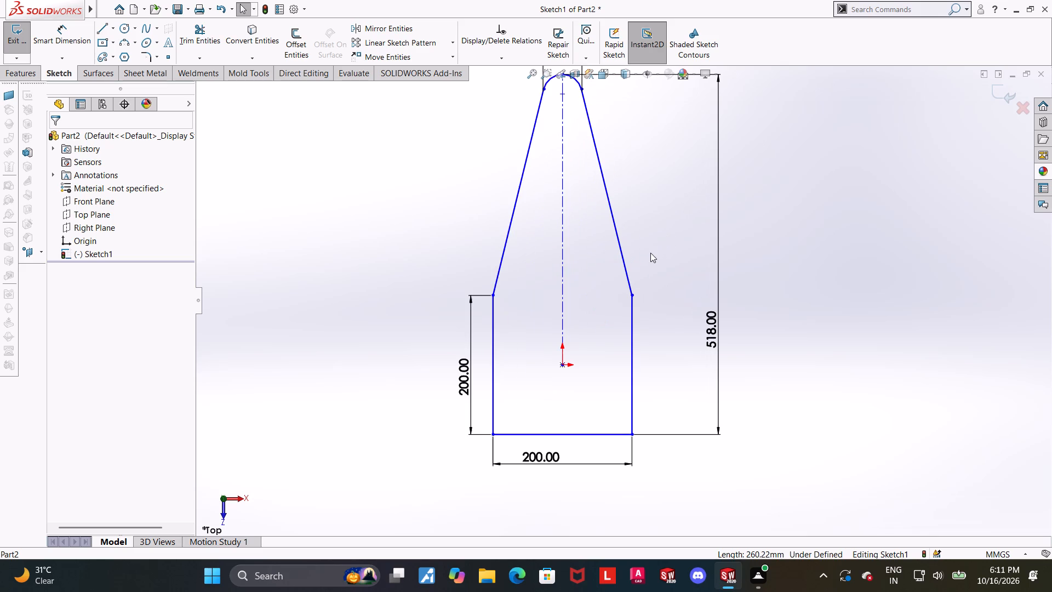
scroll(650, 253, up, 1)
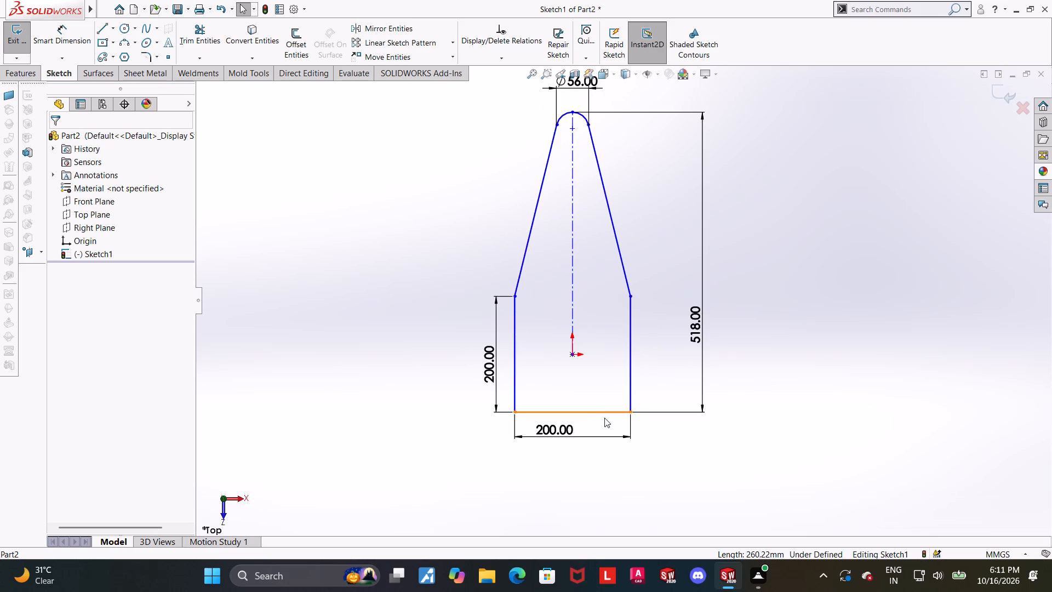
scroll(597, 392, down, 2)
drag(68, 38, 76, 34)
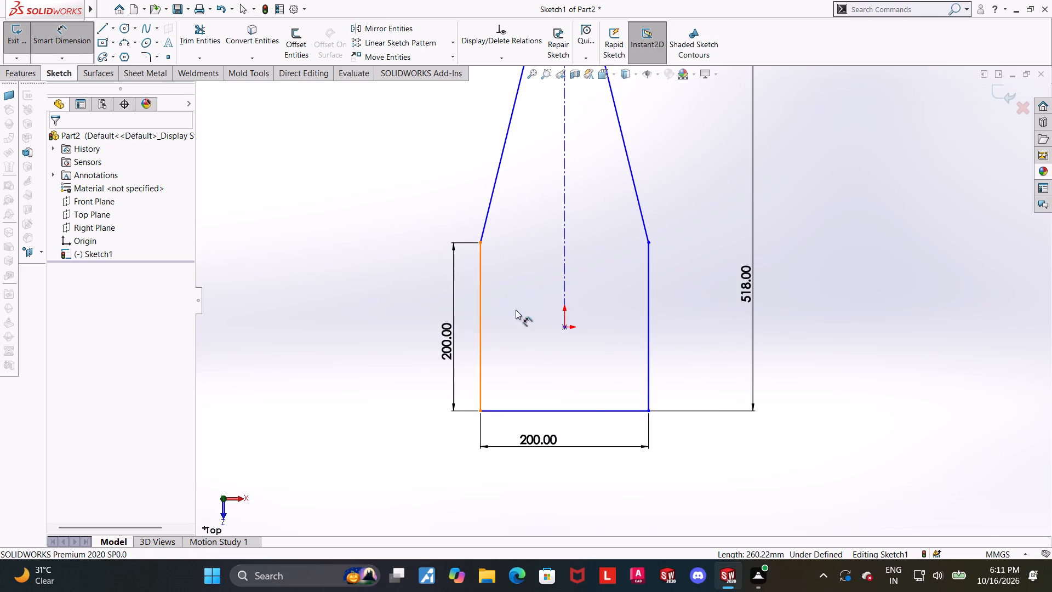
click(563, 328)
click(579, 408)
click(702, 401)
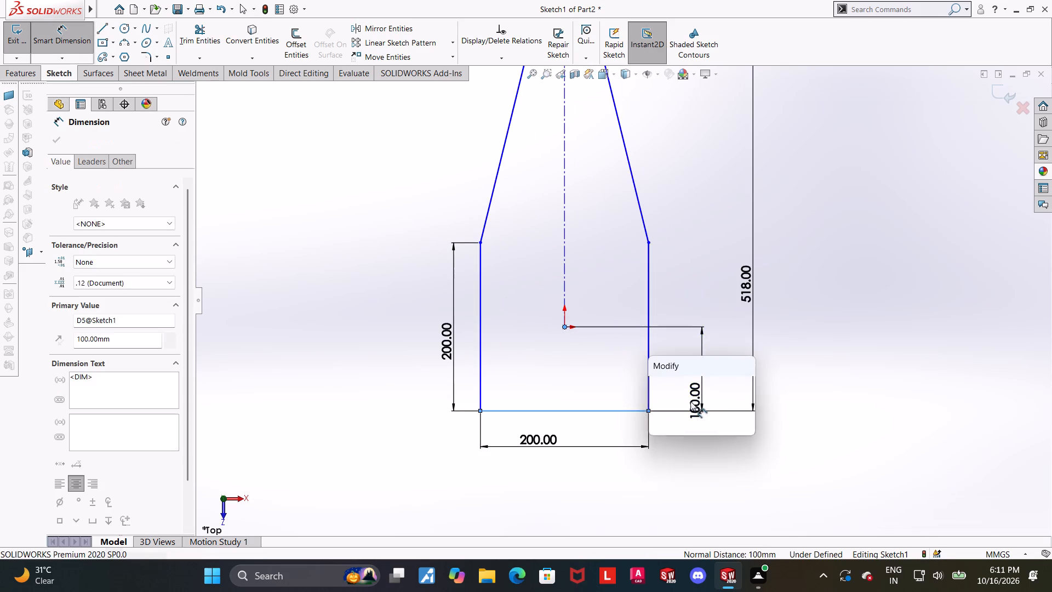
click(661, 386)
scroll(655, 392, up, 2)
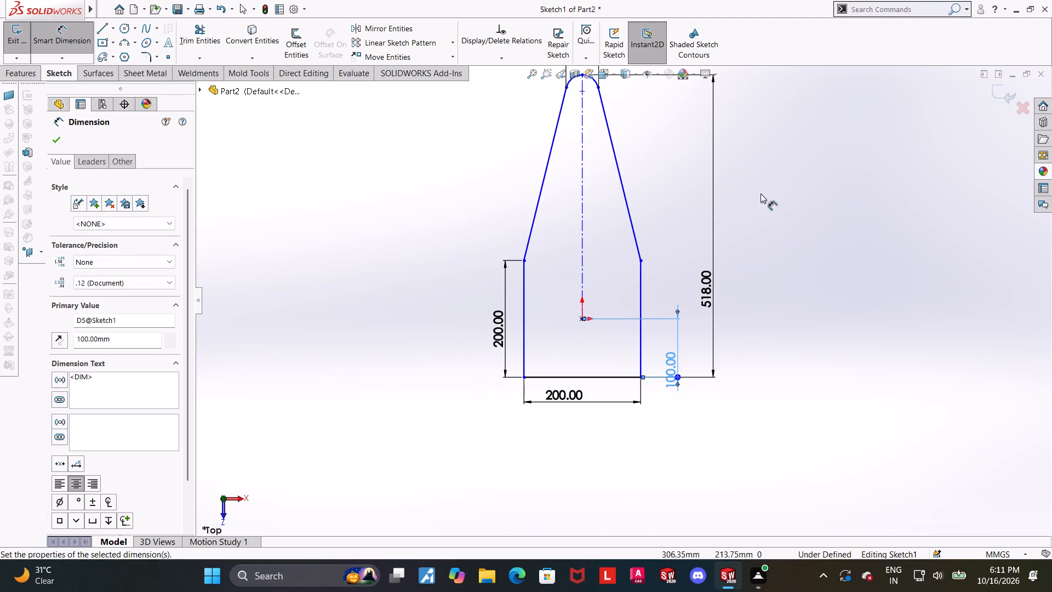
scroll(744, 198, down, 2)
key(Escape)
key(Escape)
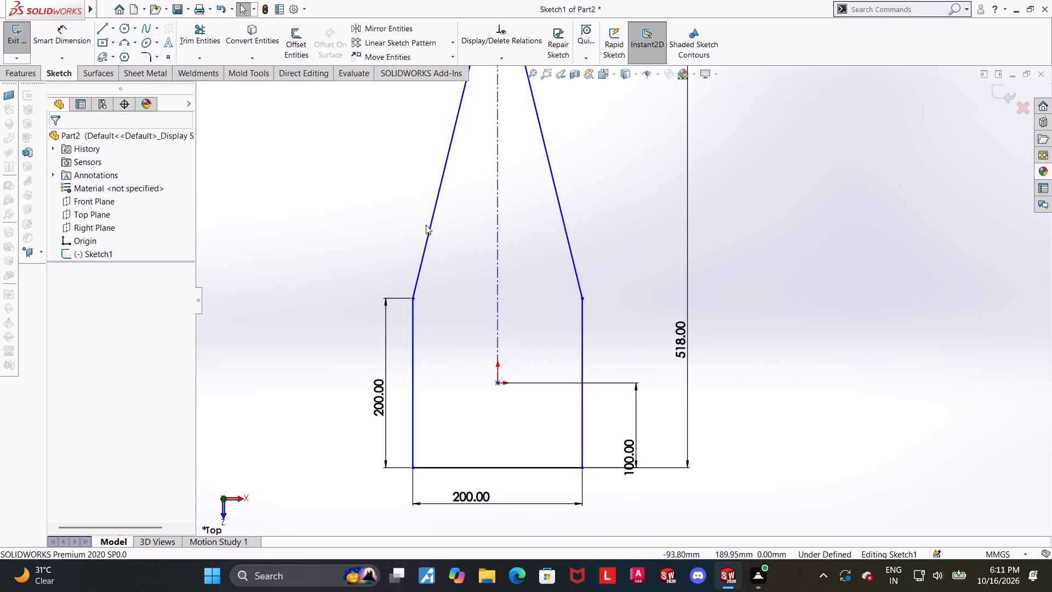
Add a Vertical relation between the top arc's center point and the origin.
scroll(438, 230, up, 3)
scroll(574, 221, down, 1)
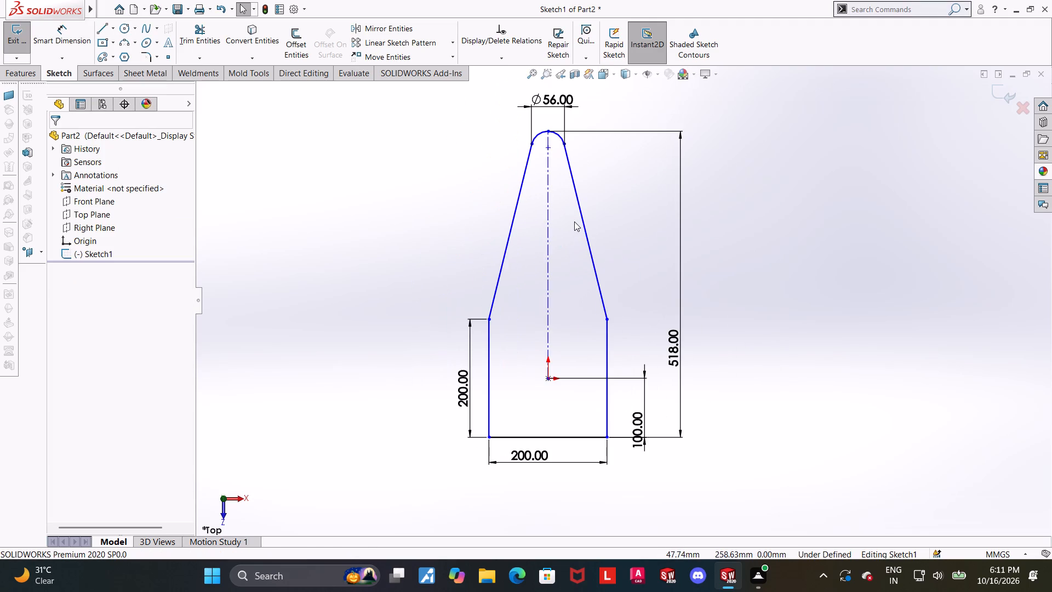
scroll(574, 221, up, 2)
scroll(642, 355, down, 2)
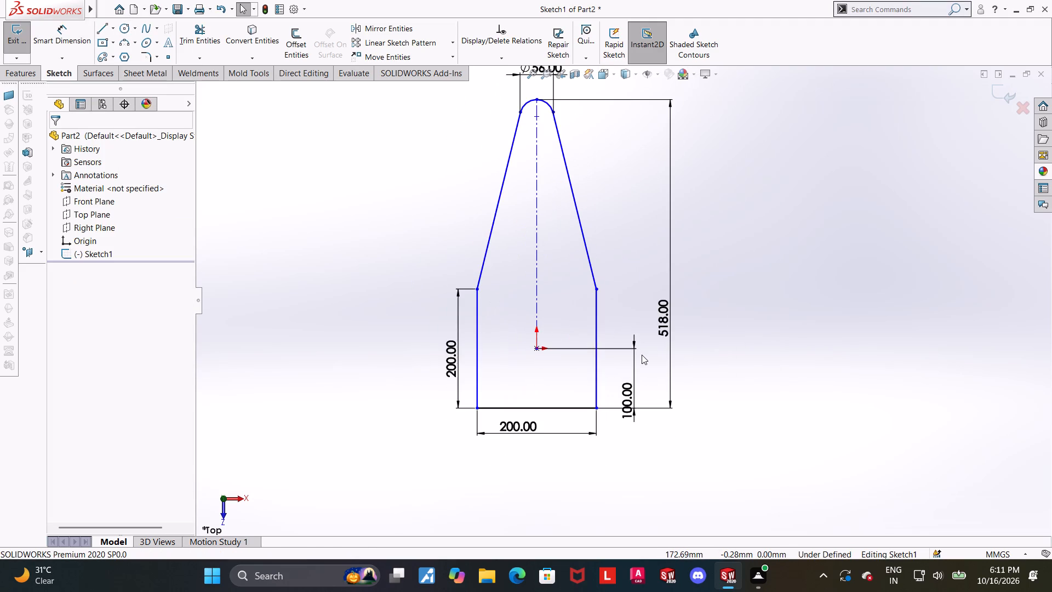
scroll(642, 355, up, 1)
scroll(674, 302, up, 2)
scroll(626, 246, down, 3)
key(Escape)
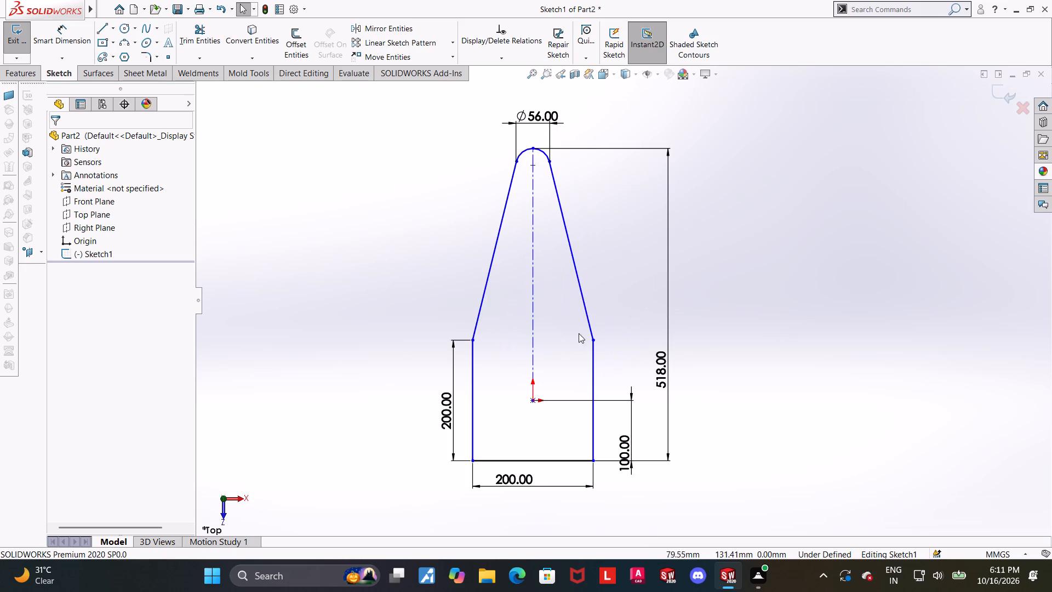
key(Escape)
click(534, 166)
ctrl+click(531, 402)
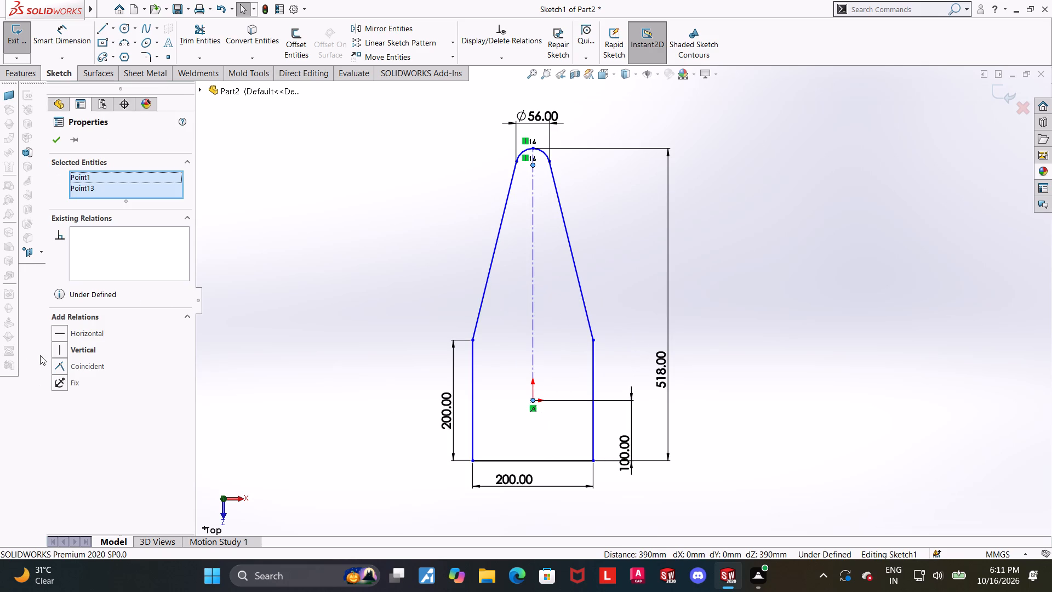
click(58, 349)
click(749, 400)
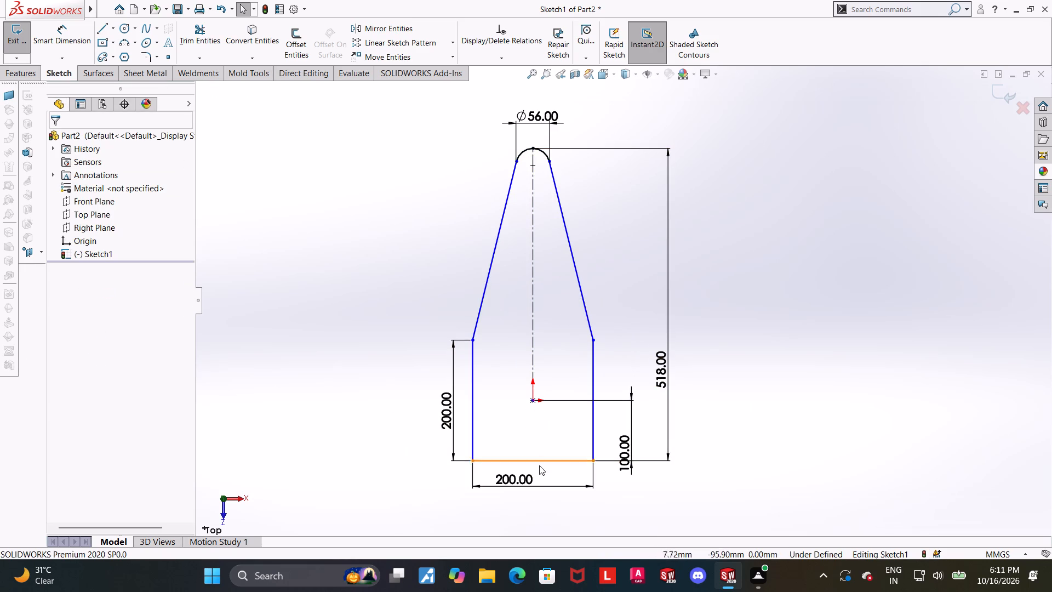
Add a Vertical relation between the bottom side's midpoint and the origin.
click(531, 462)
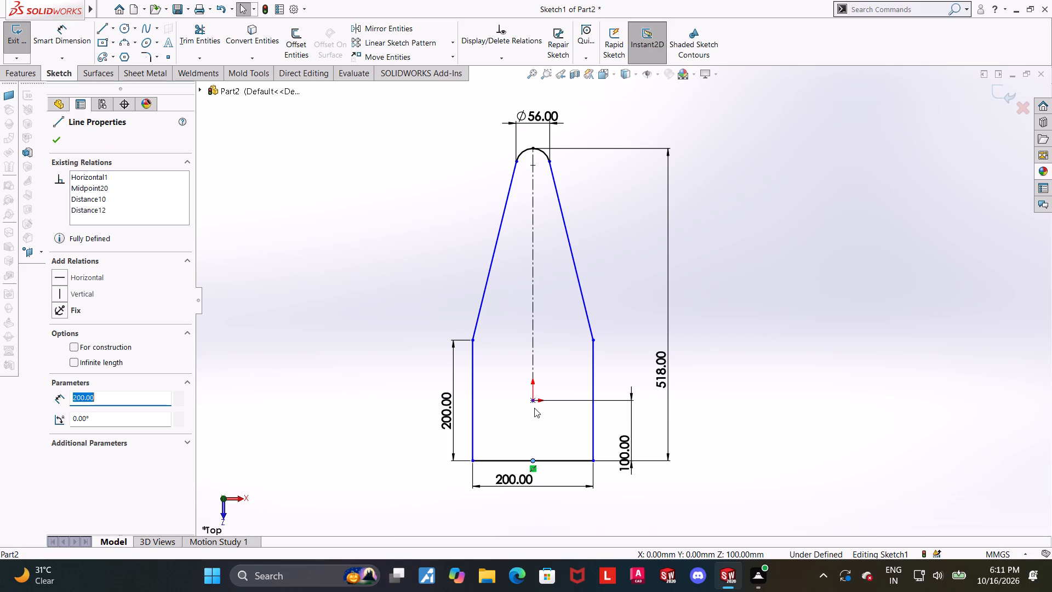
ctrl+click(531, 402)
click(56, 346)
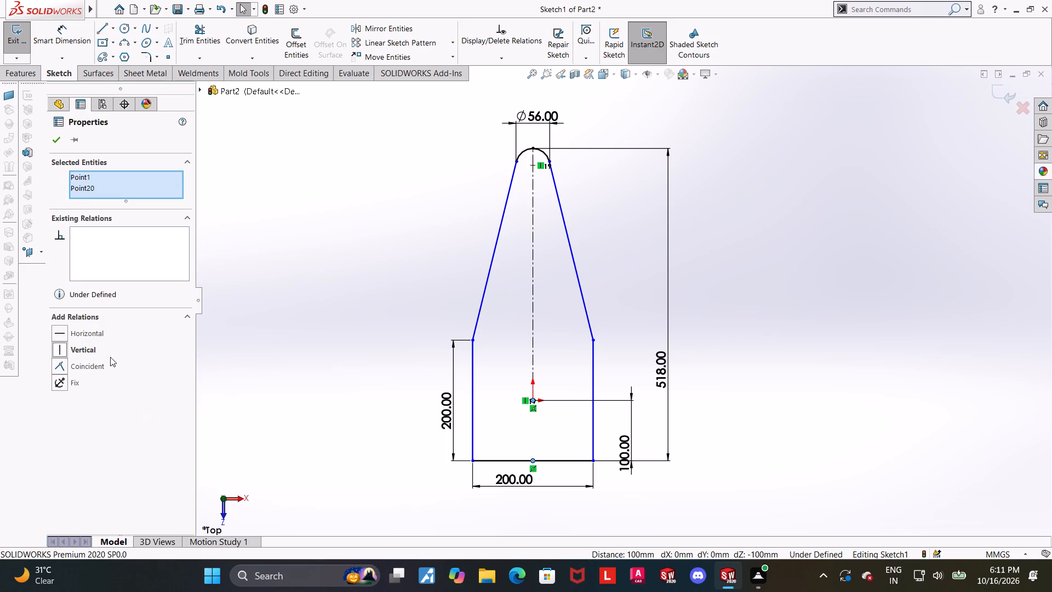
click(787, 325)
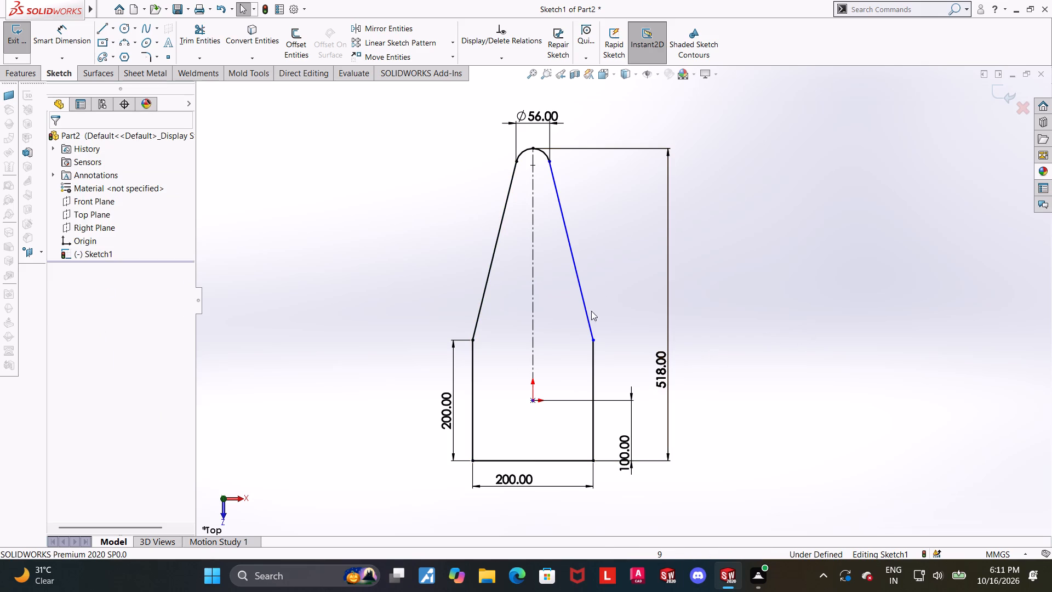
Make the two slanted tangent lines symmetric about the vertical centerline.
click(538, 146)
click(573, 192)
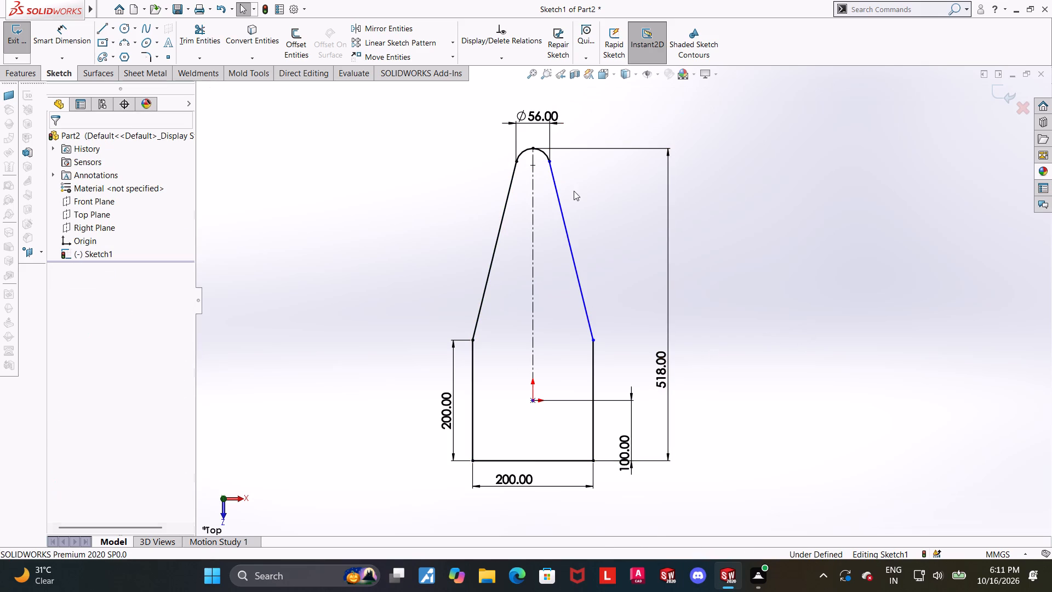
click(593, 338)
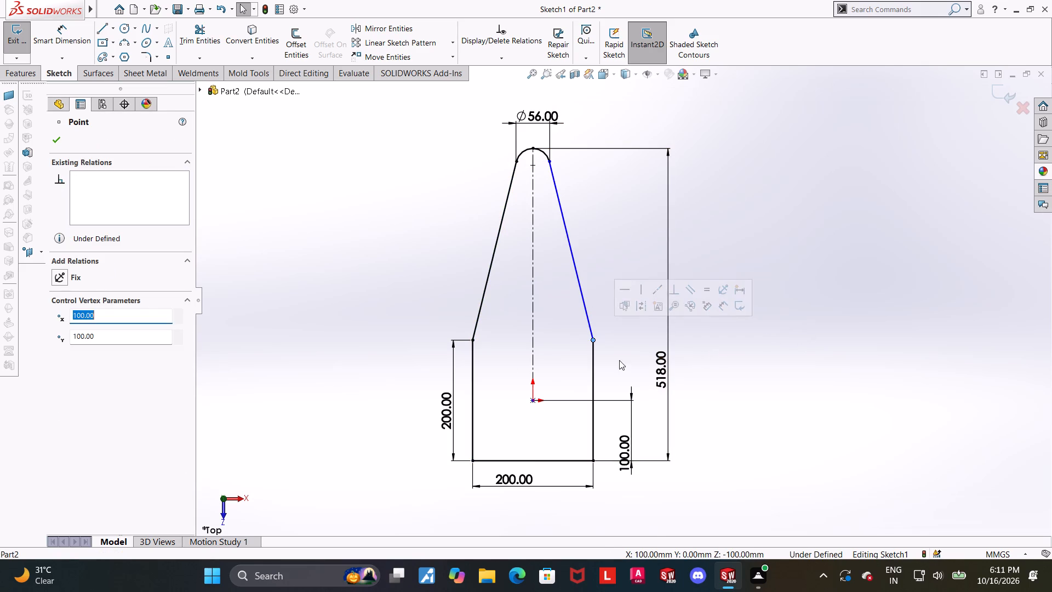
click(622, 359)
scroll(603, 343, up, 1)
scroll(558, 299, down, 2)
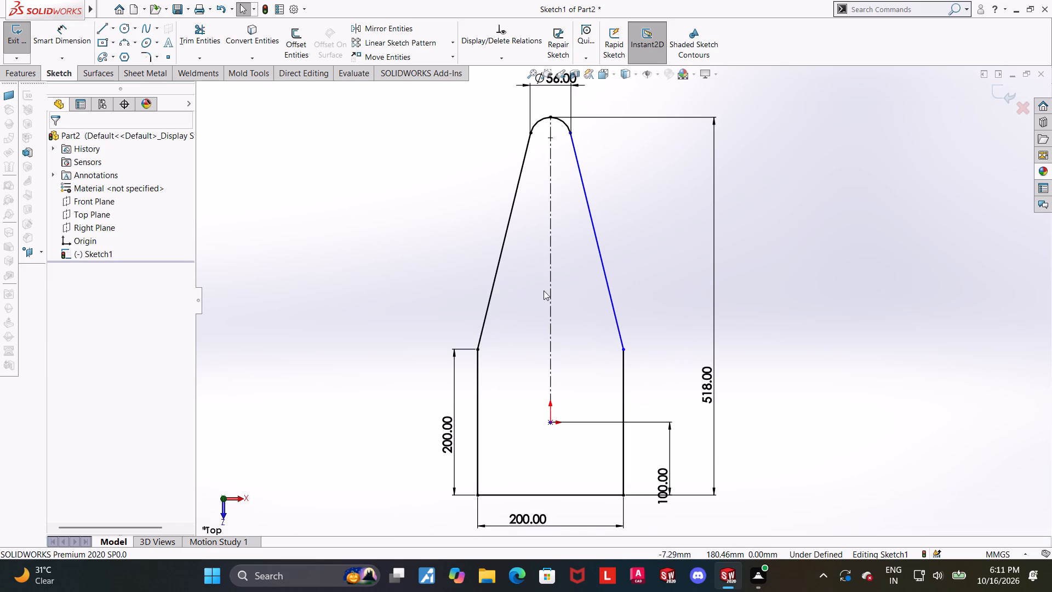
ctrl+click(496, 265)
ctrl+click(551, 297)
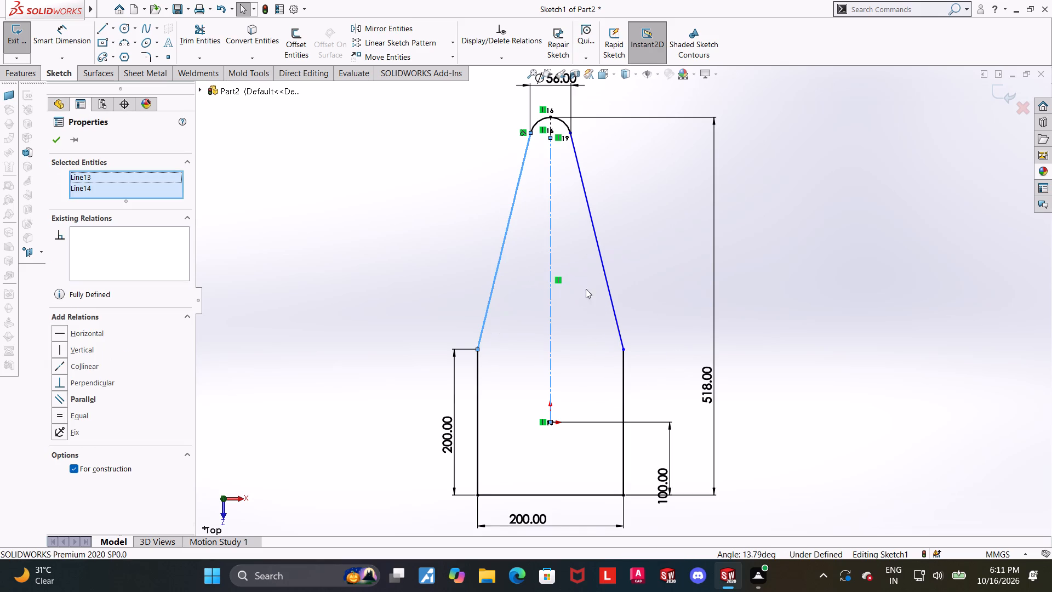
ctrl+click(614, 316)
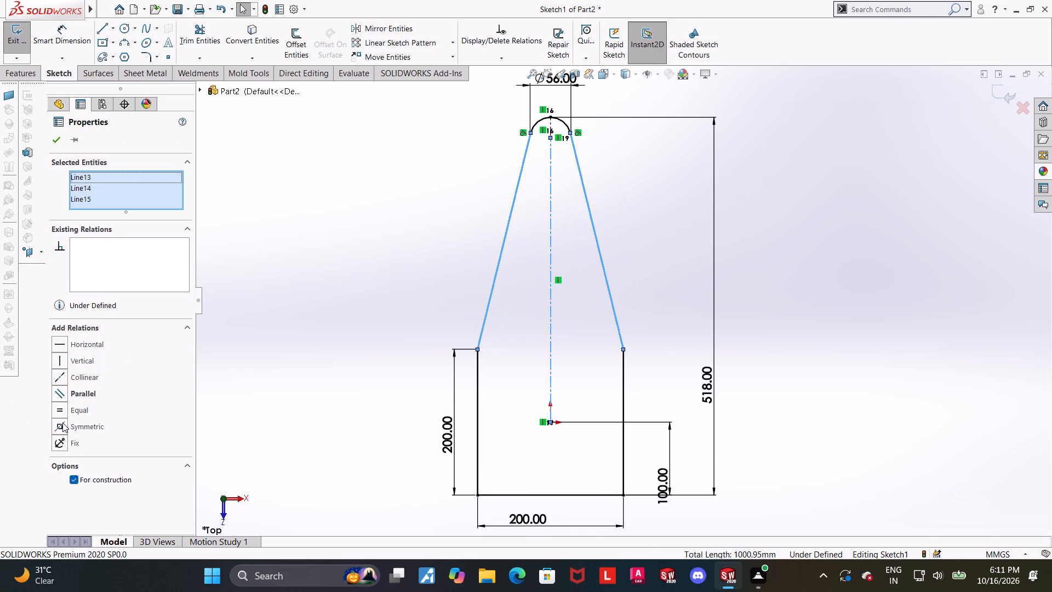
click(62, 423)
click(924, 345)
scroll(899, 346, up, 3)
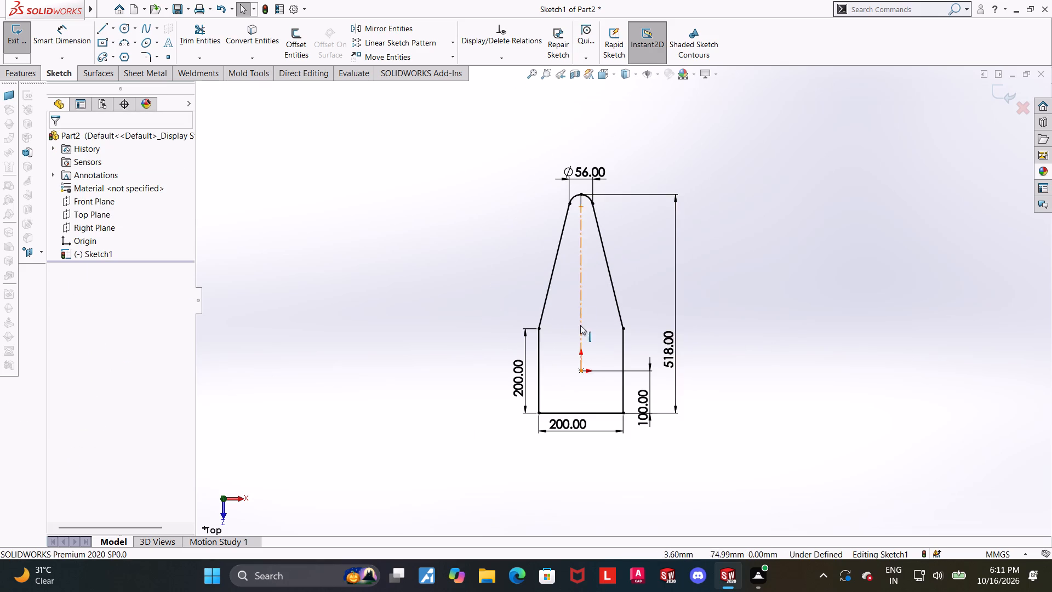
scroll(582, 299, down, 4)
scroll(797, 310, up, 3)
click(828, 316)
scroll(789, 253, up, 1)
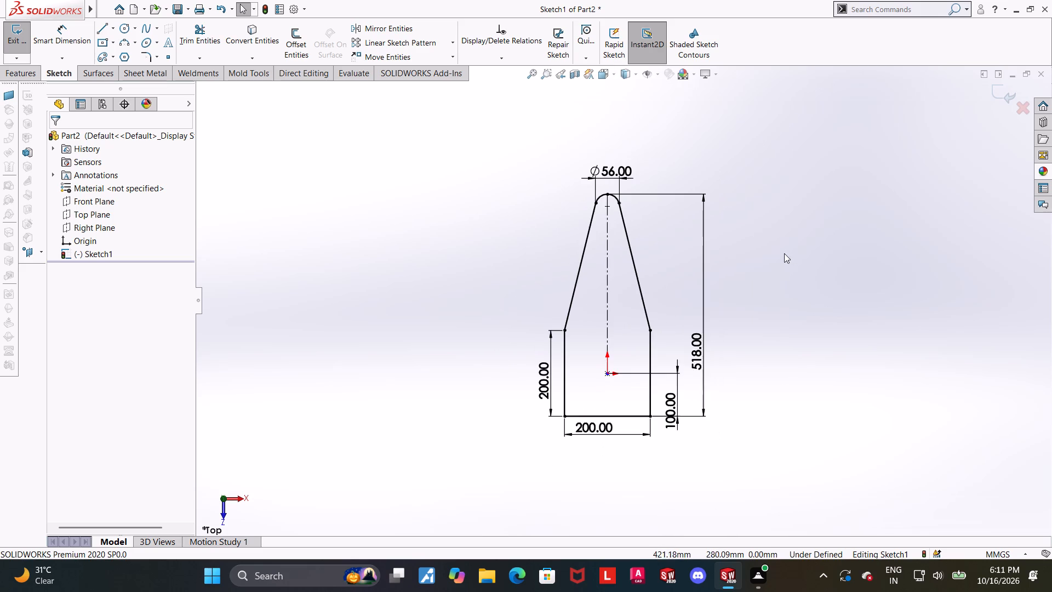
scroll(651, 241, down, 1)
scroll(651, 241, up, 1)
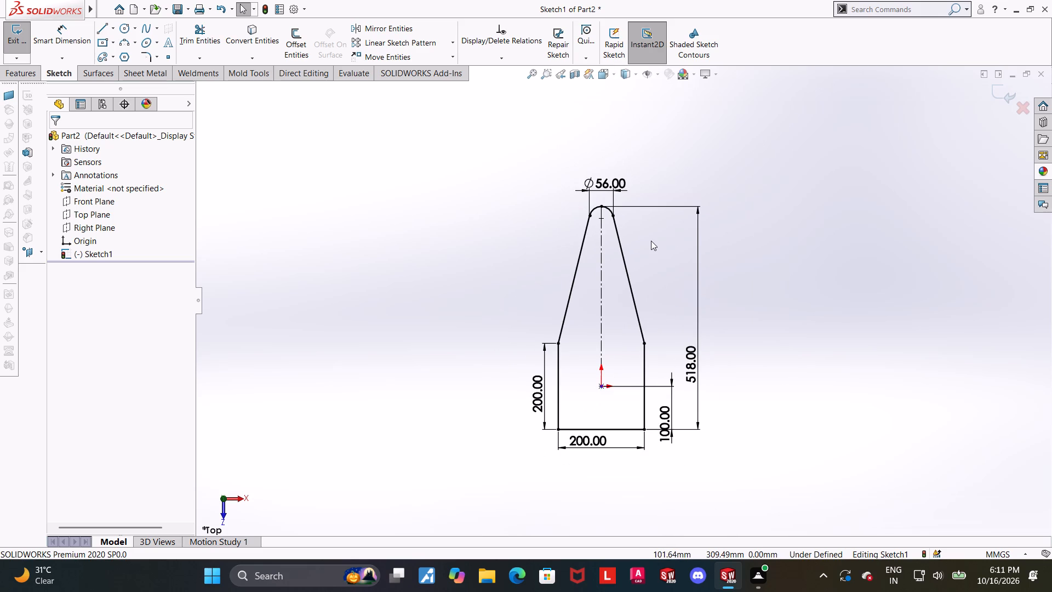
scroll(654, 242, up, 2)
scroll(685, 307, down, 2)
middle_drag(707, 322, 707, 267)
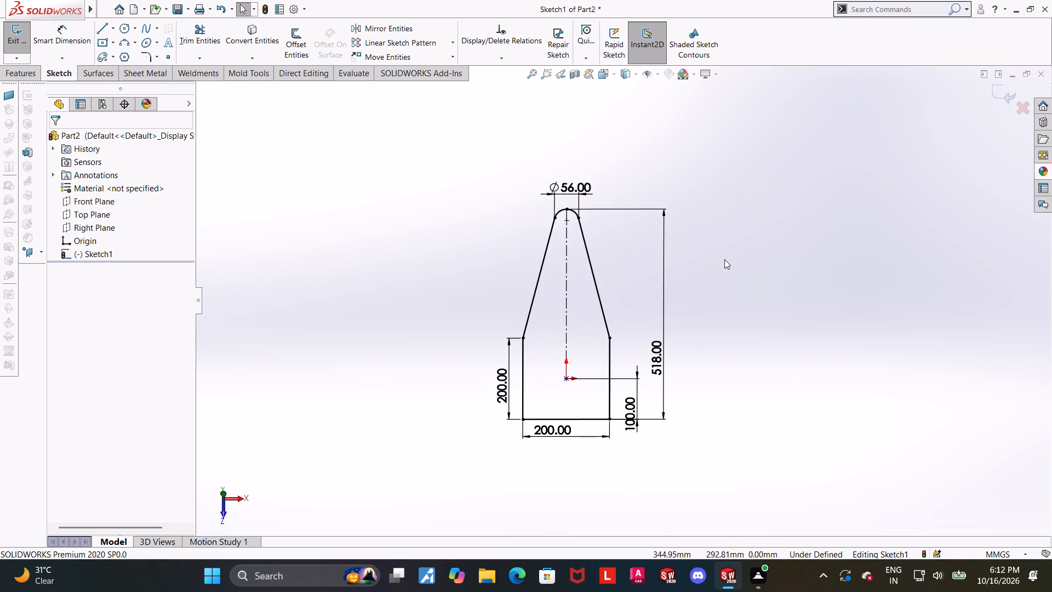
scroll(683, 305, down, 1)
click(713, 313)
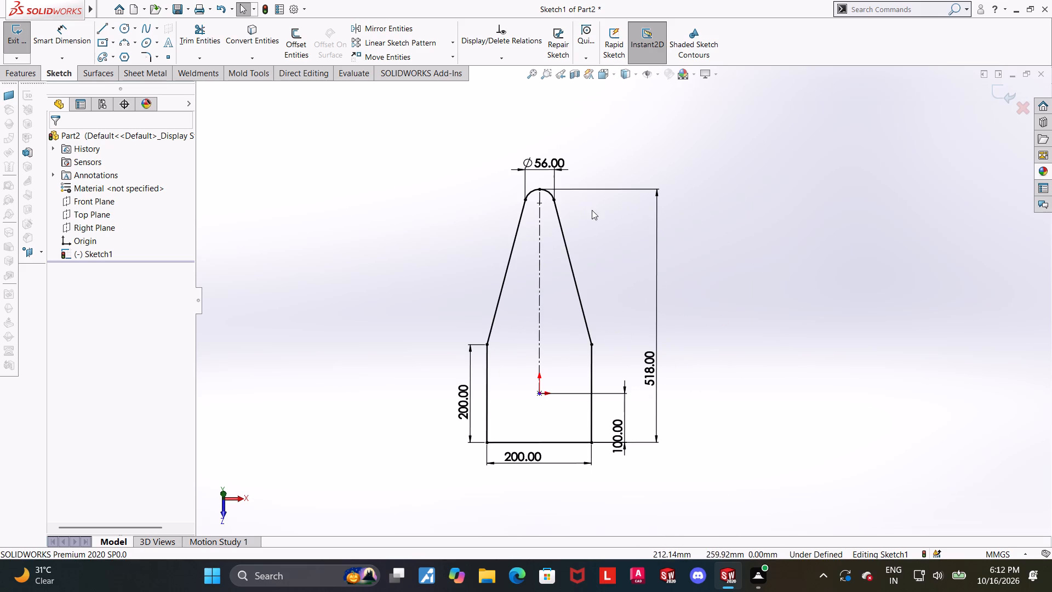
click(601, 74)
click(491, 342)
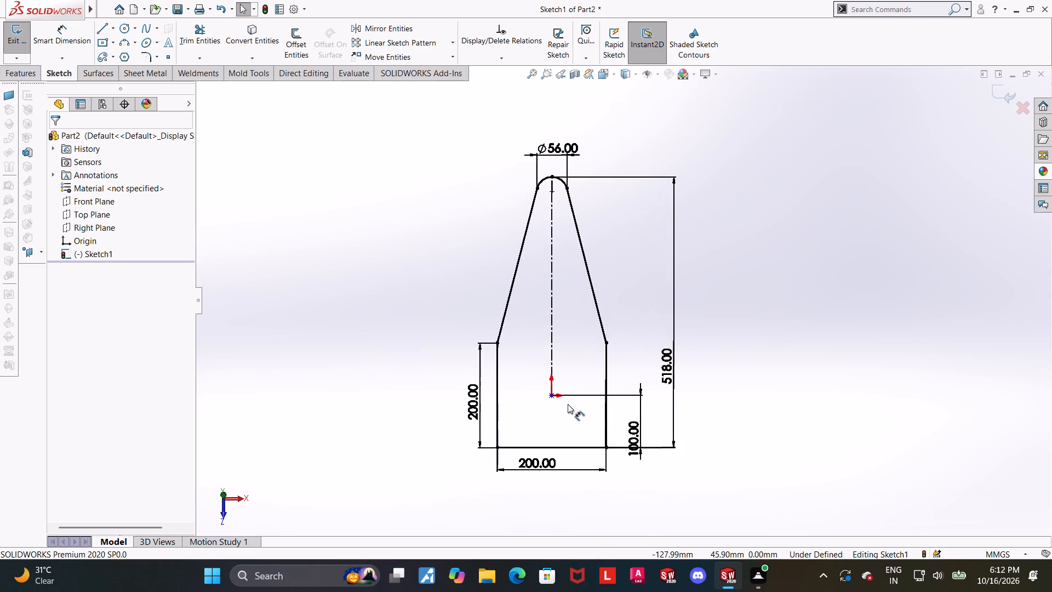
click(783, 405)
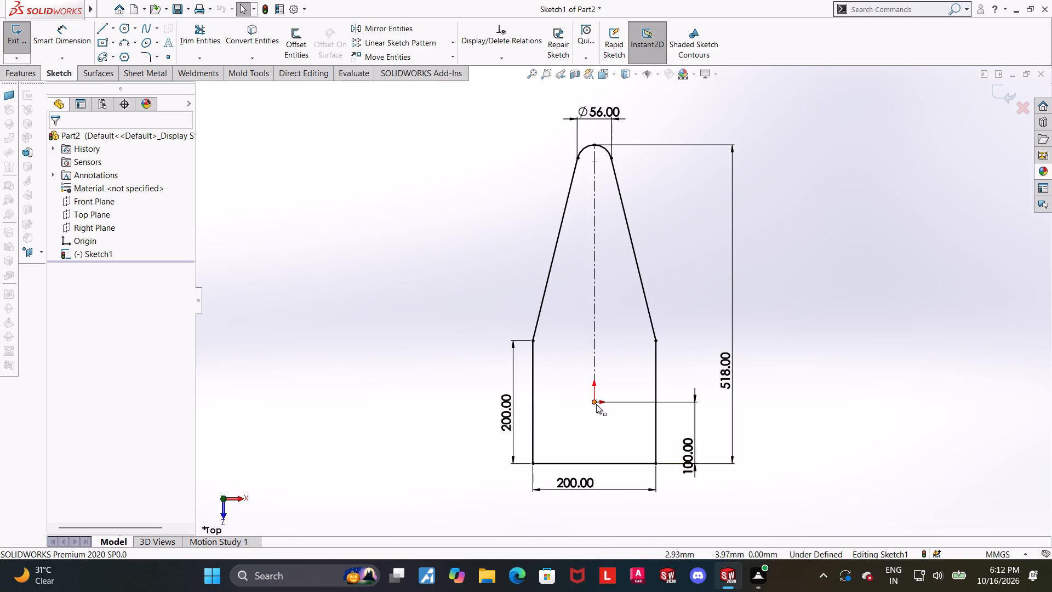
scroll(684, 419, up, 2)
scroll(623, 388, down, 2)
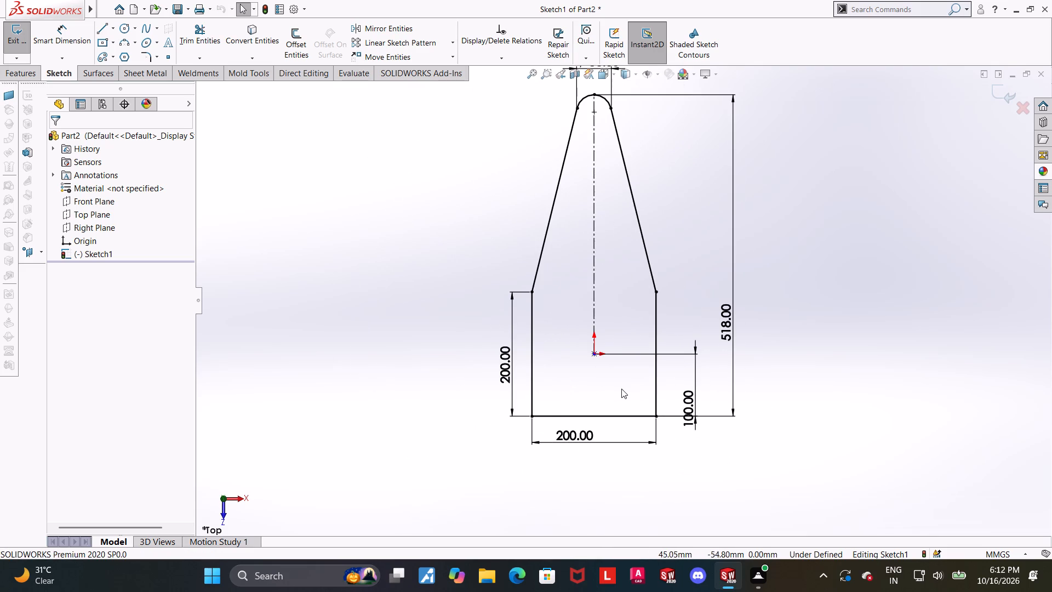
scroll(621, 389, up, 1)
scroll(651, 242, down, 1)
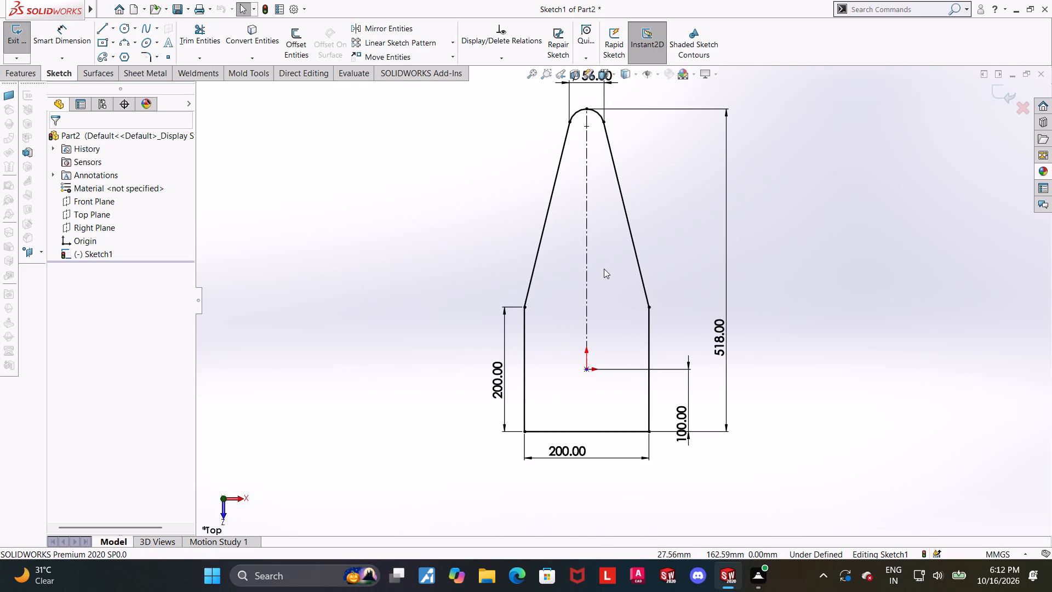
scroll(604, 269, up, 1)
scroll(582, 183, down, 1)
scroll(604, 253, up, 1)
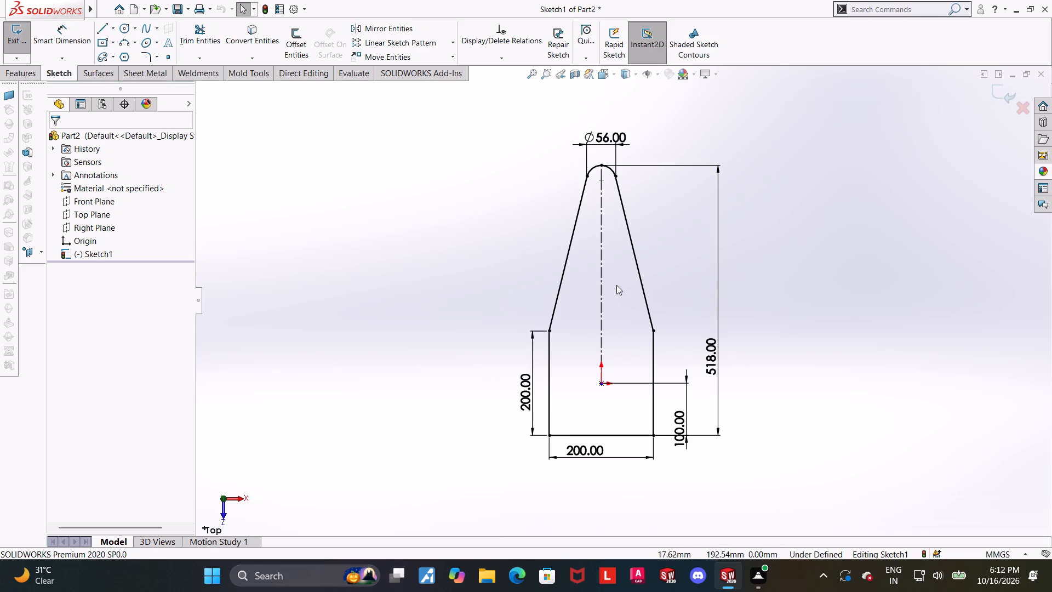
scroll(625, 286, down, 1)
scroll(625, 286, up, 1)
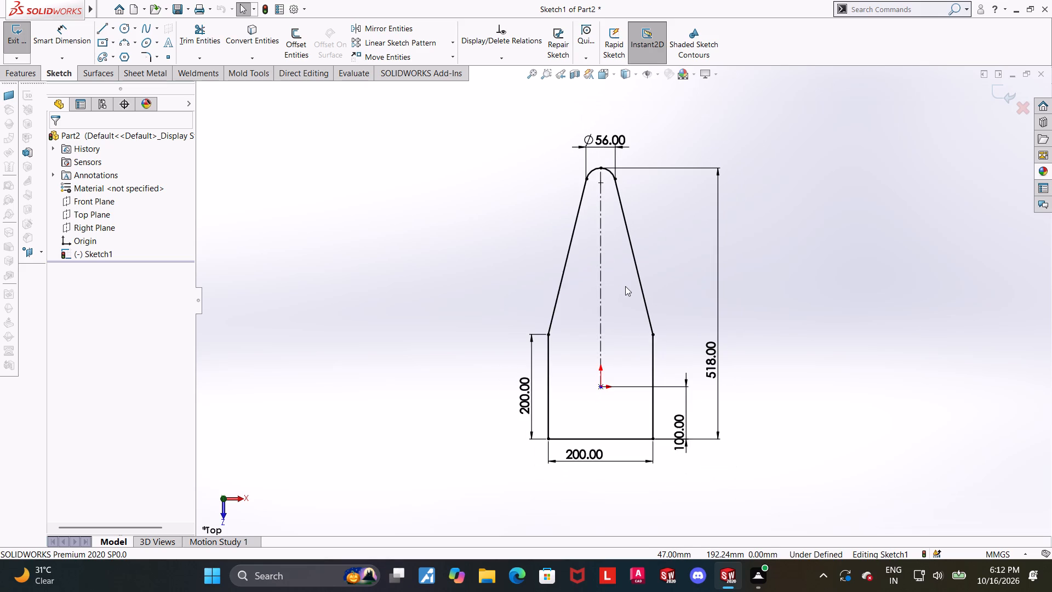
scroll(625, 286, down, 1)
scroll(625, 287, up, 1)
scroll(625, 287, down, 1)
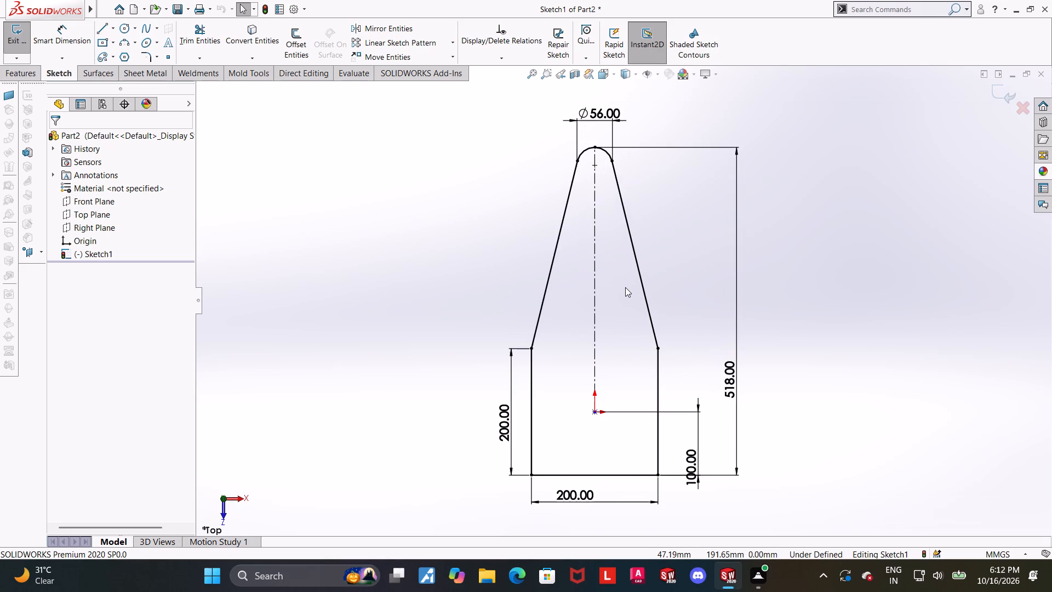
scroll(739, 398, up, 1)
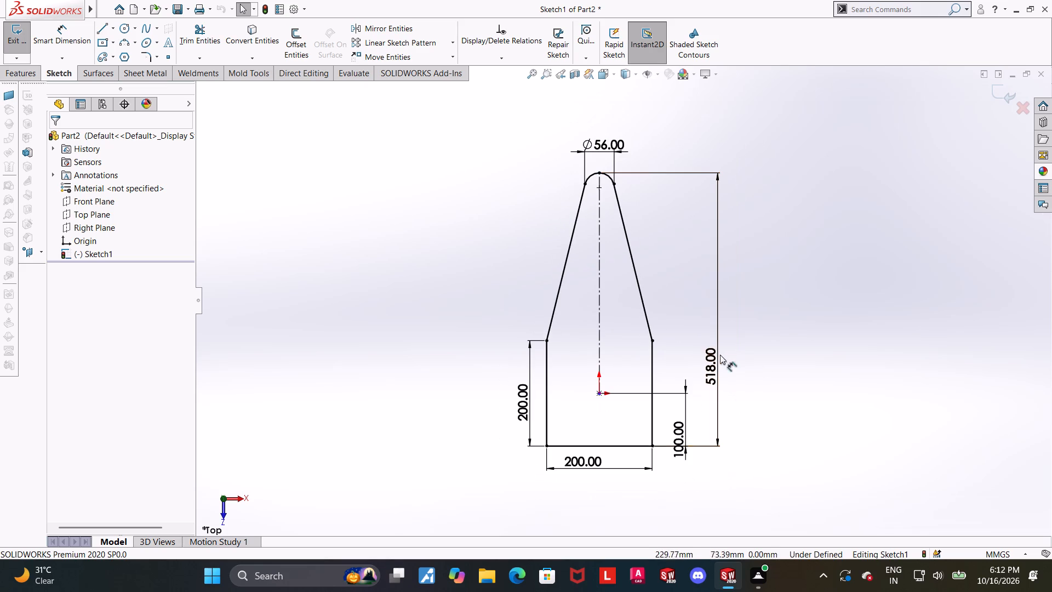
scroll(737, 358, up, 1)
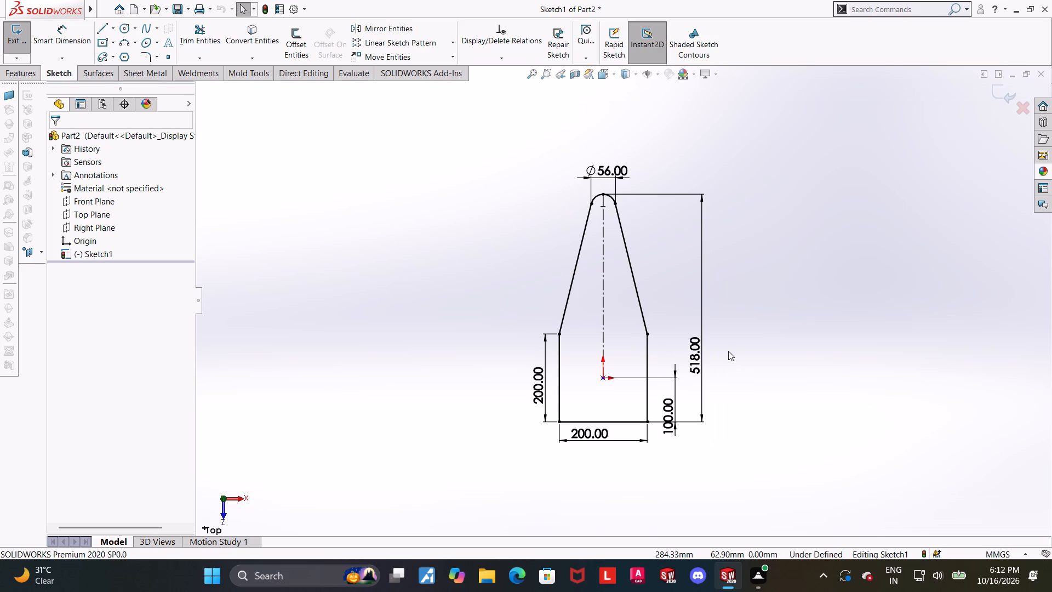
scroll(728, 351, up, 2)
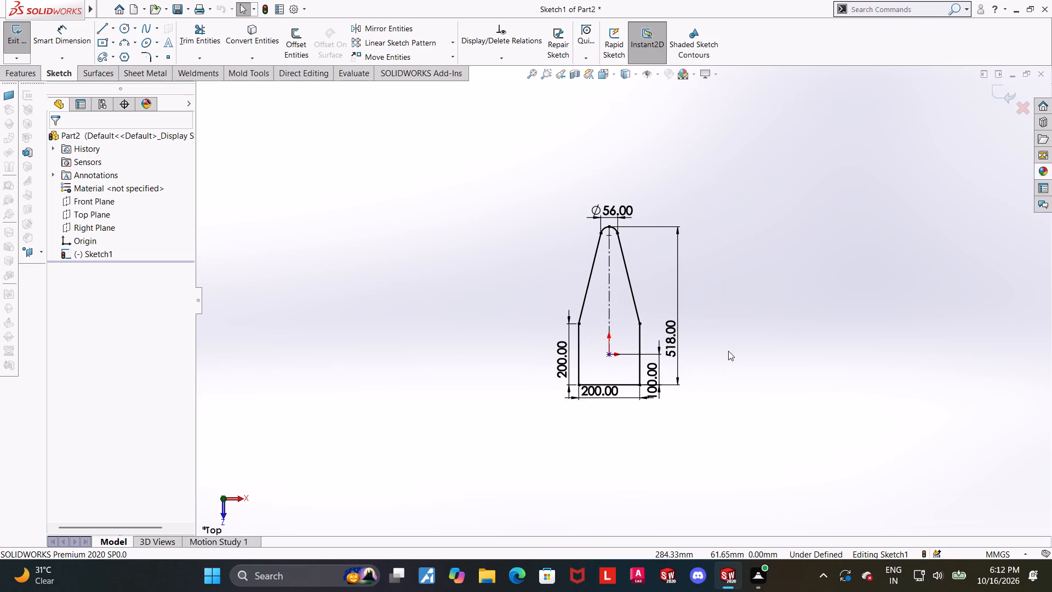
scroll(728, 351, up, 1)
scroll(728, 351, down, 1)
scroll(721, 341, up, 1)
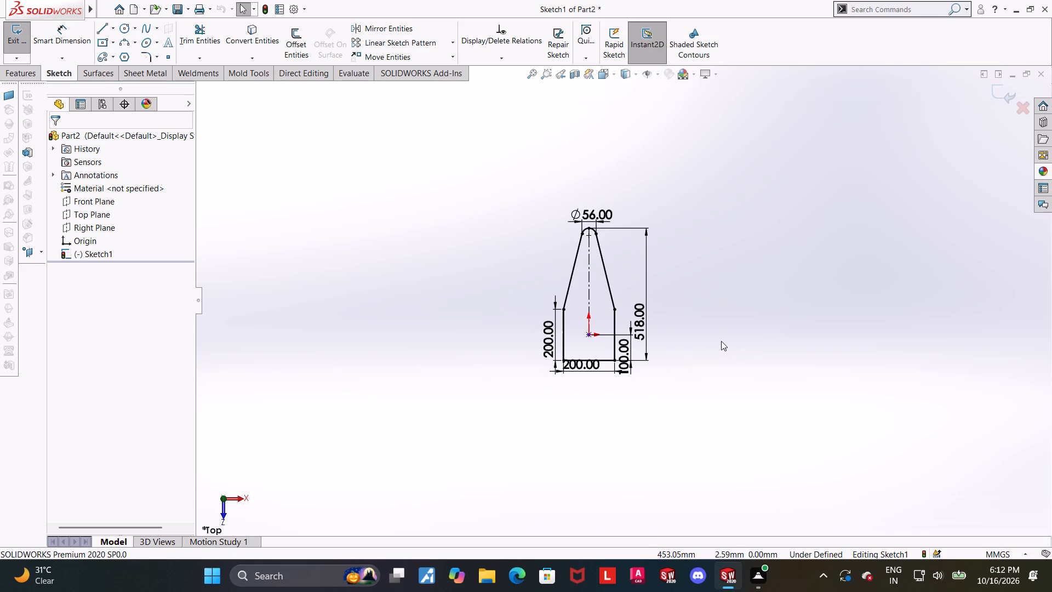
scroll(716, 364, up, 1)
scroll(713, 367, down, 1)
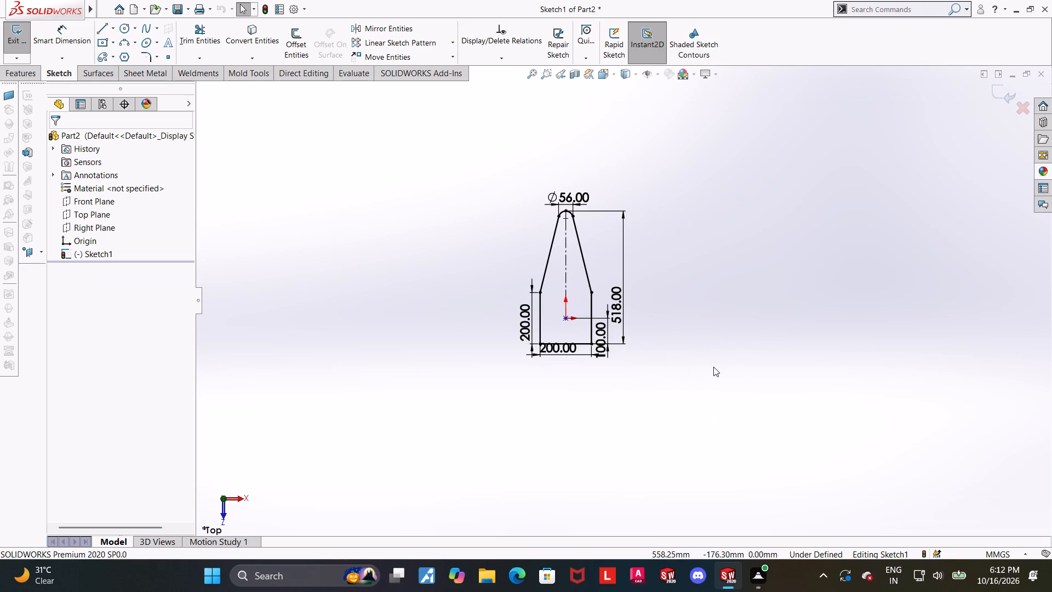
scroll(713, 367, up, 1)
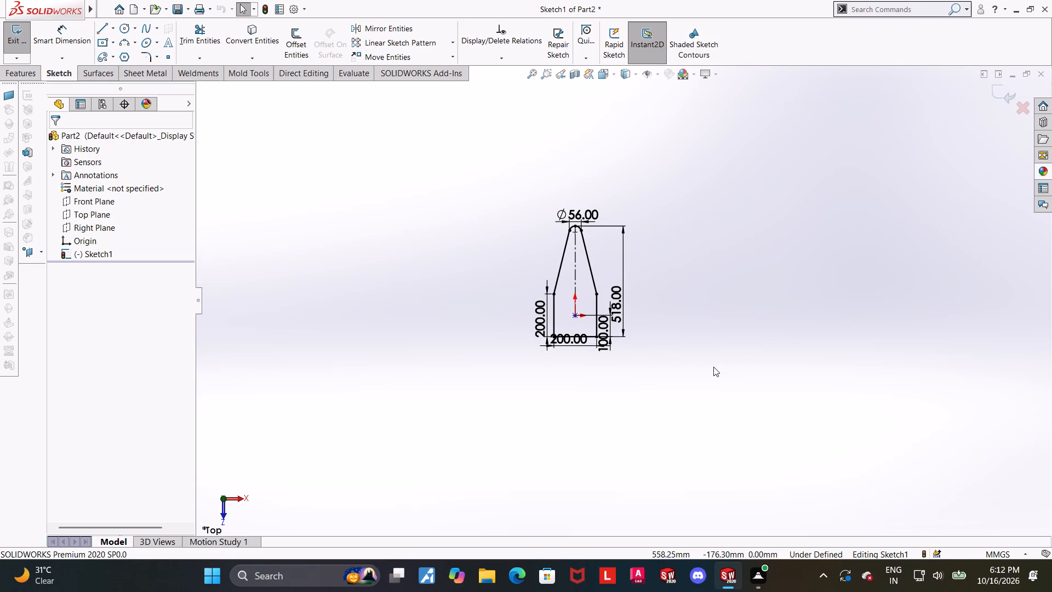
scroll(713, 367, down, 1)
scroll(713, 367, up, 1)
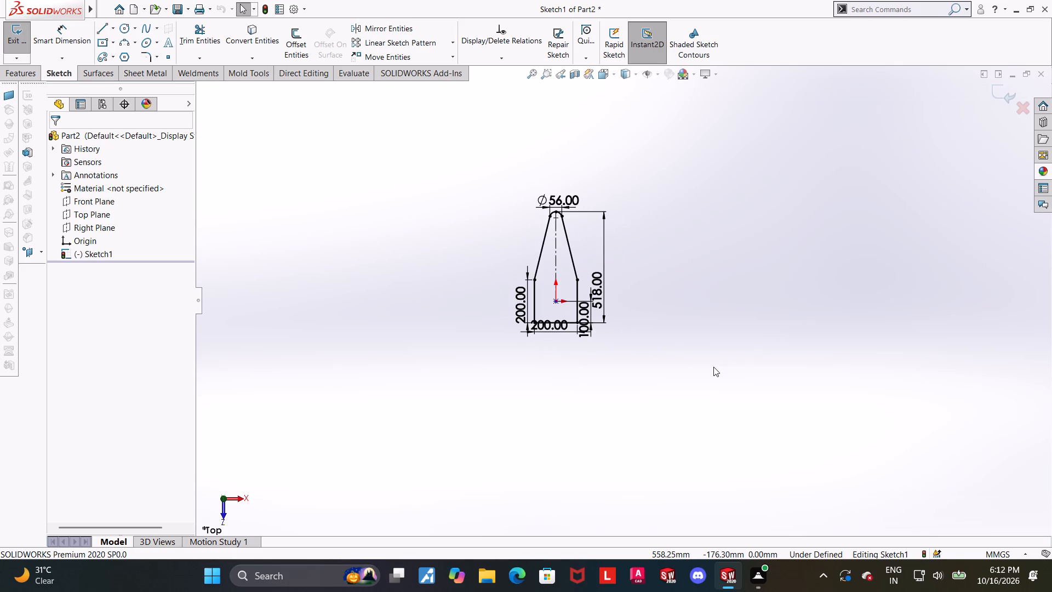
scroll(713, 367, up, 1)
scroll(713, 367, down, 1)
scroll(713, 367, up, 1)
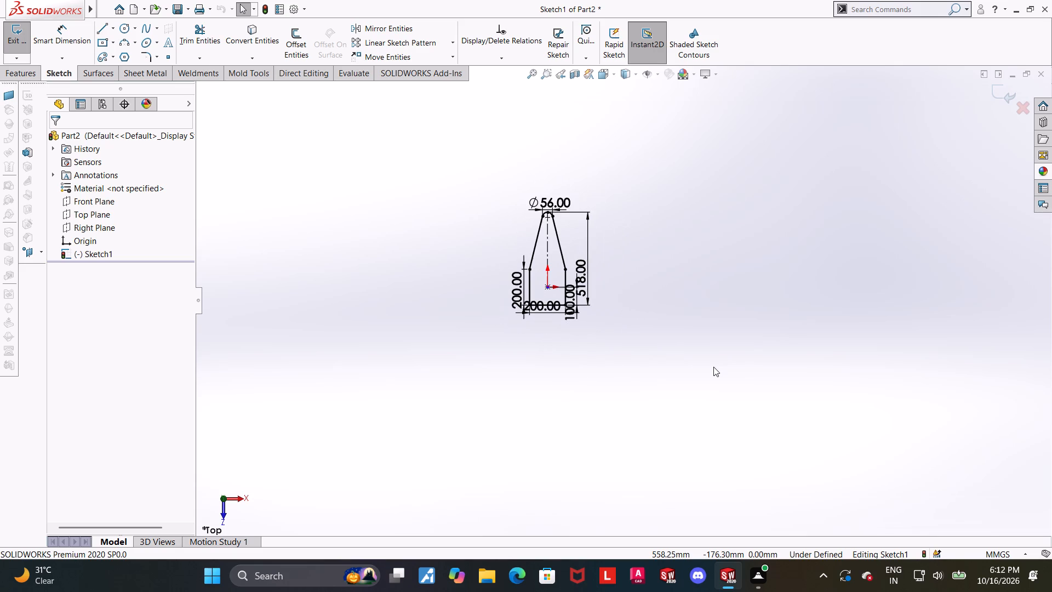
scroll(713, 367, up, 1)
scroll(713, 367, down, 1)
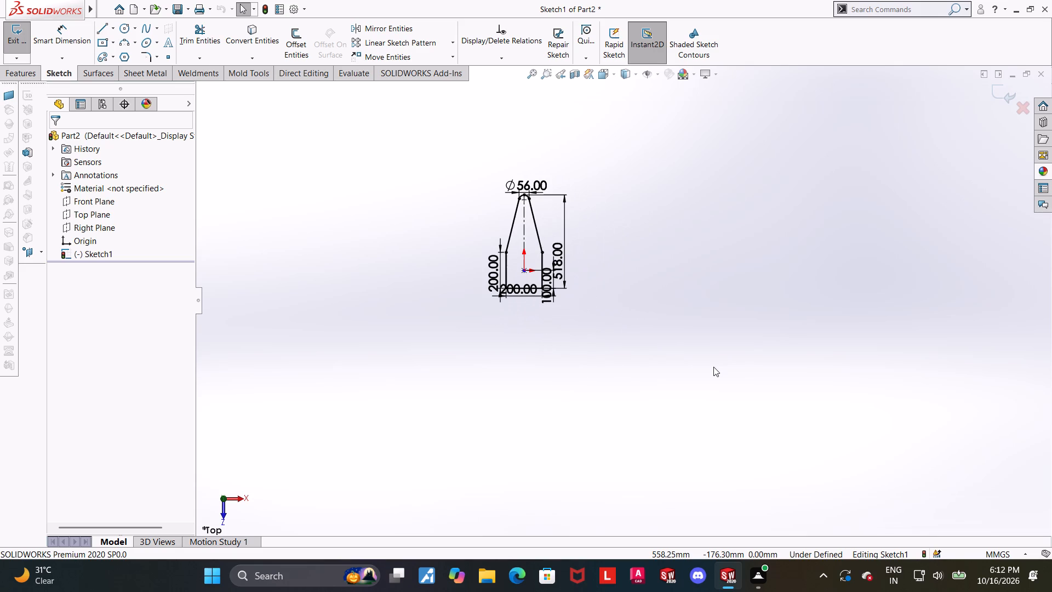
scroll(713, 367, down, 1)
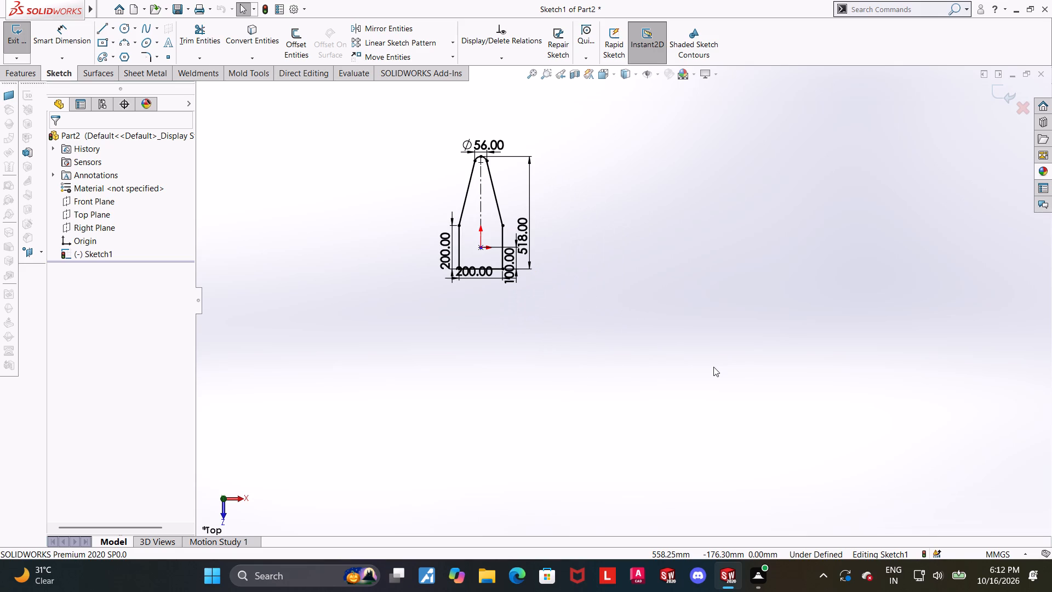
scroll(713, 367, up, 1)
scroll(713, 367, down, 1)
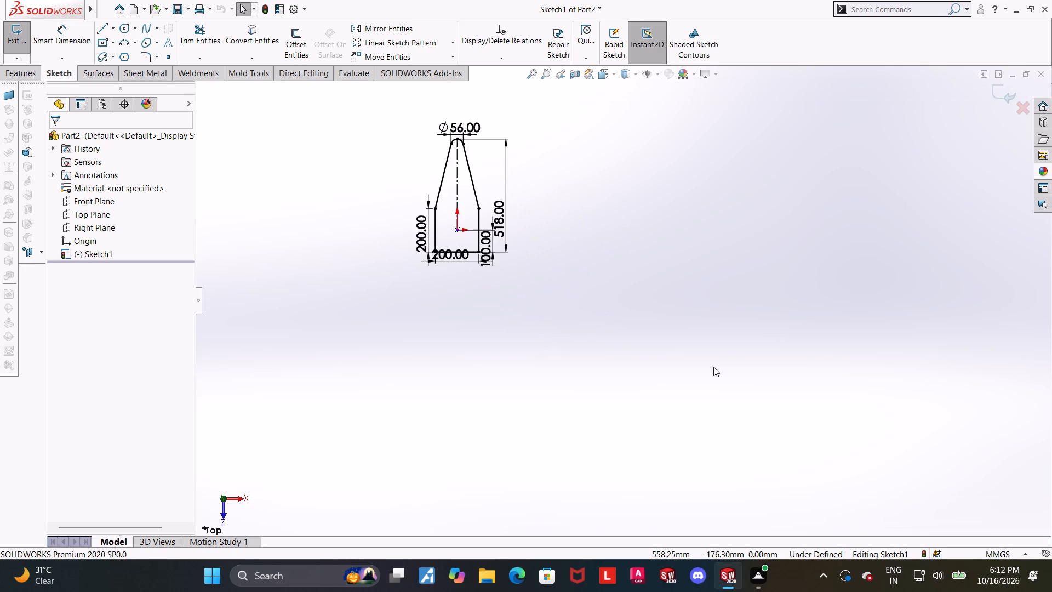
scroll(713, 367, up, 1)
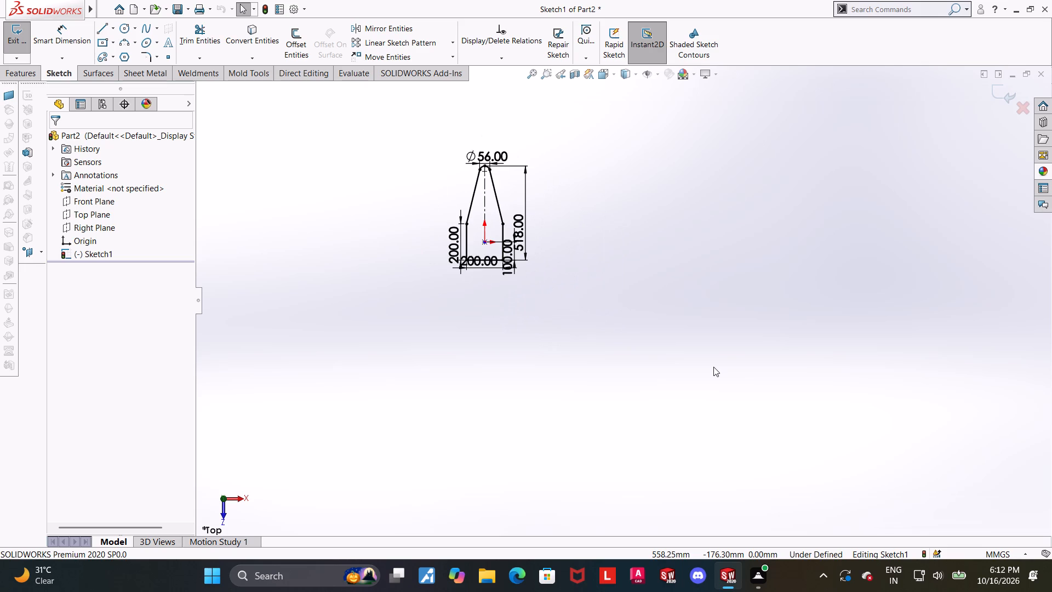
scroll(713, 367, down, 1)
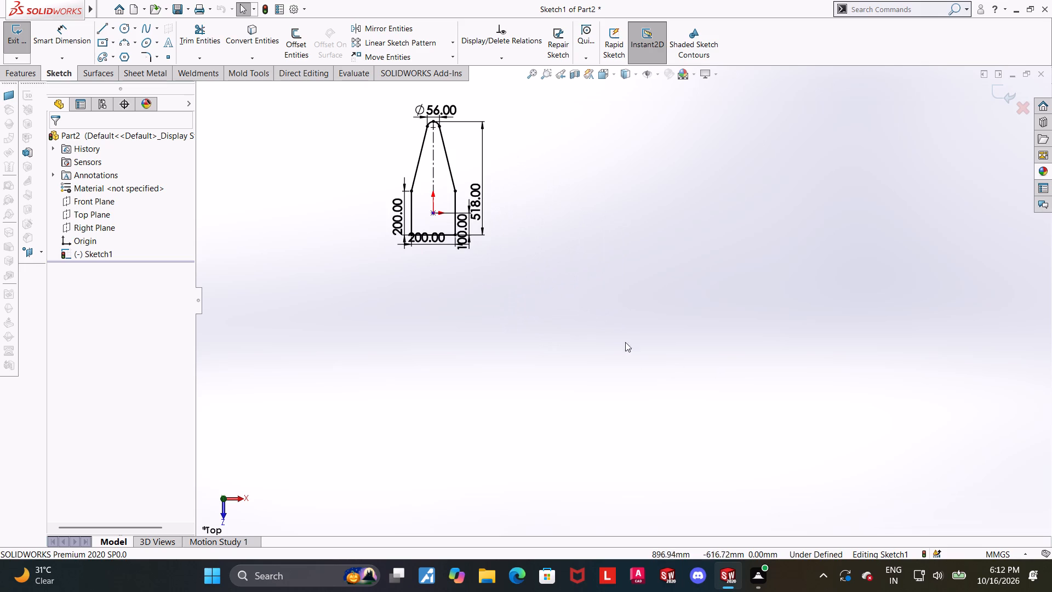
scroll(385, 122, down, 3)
Exit the profile sketch and extrude it as a solid plate with a blind depth of 35-27, i.e. 8 mm.
click(1007, 98)
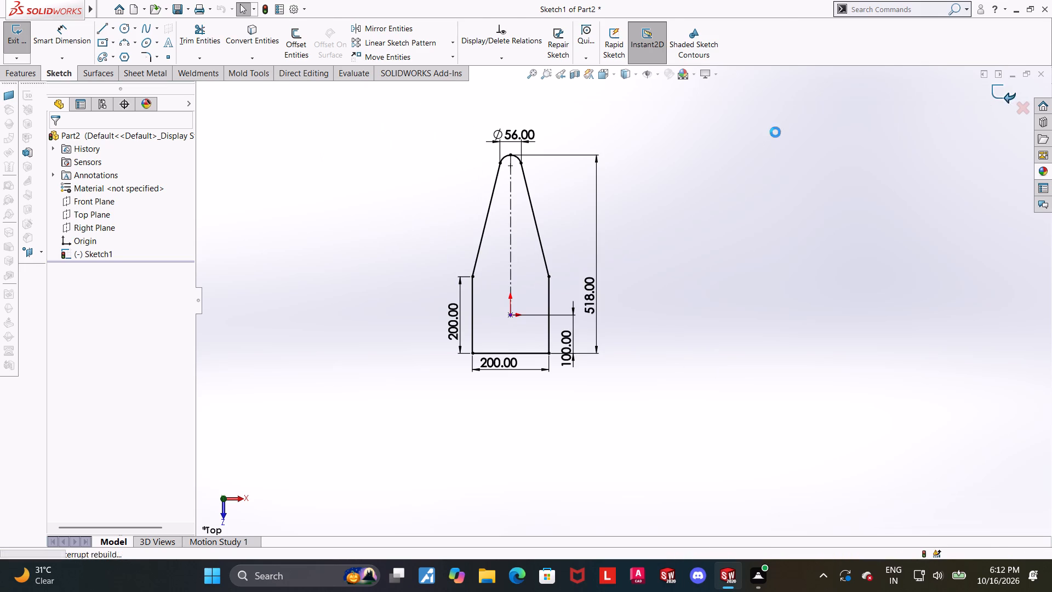
click(32, 73)
click(56, 35)
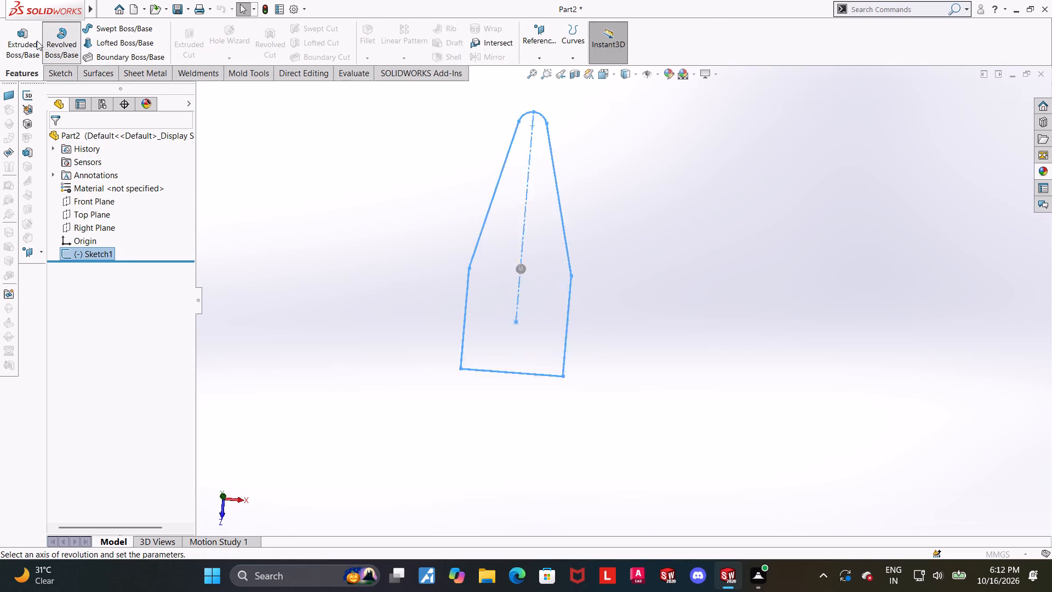
click(77, 138)
click(22, 52)
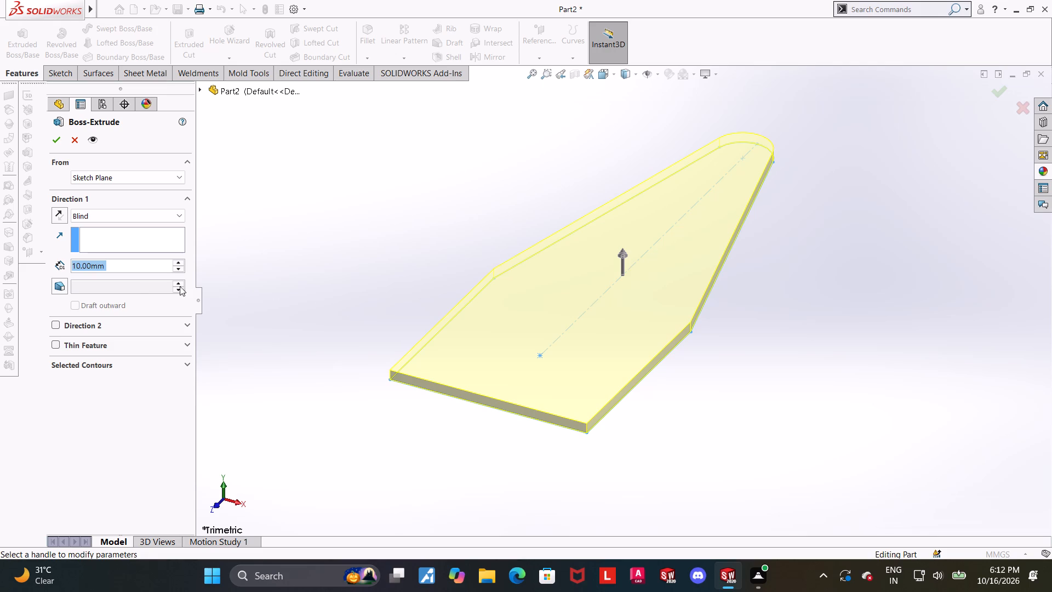
text(40-2)
key(7)
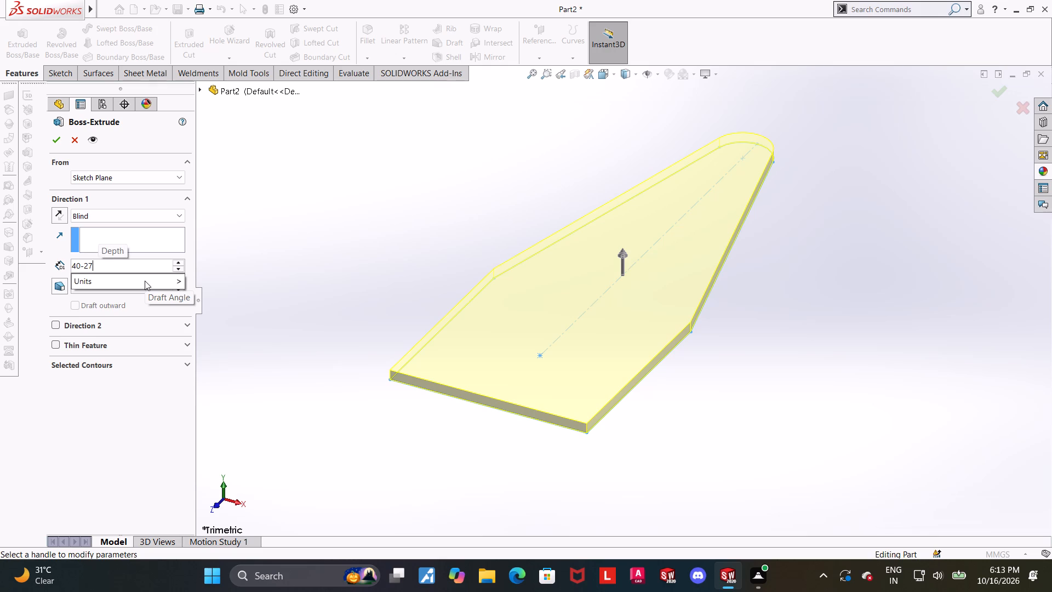
key(Return)
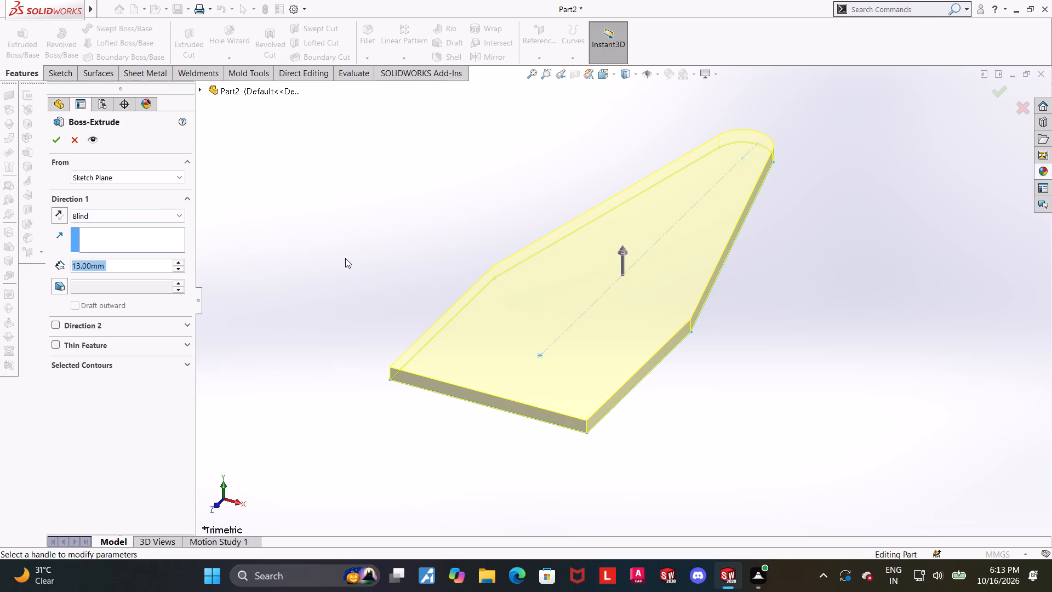
text(35-2)
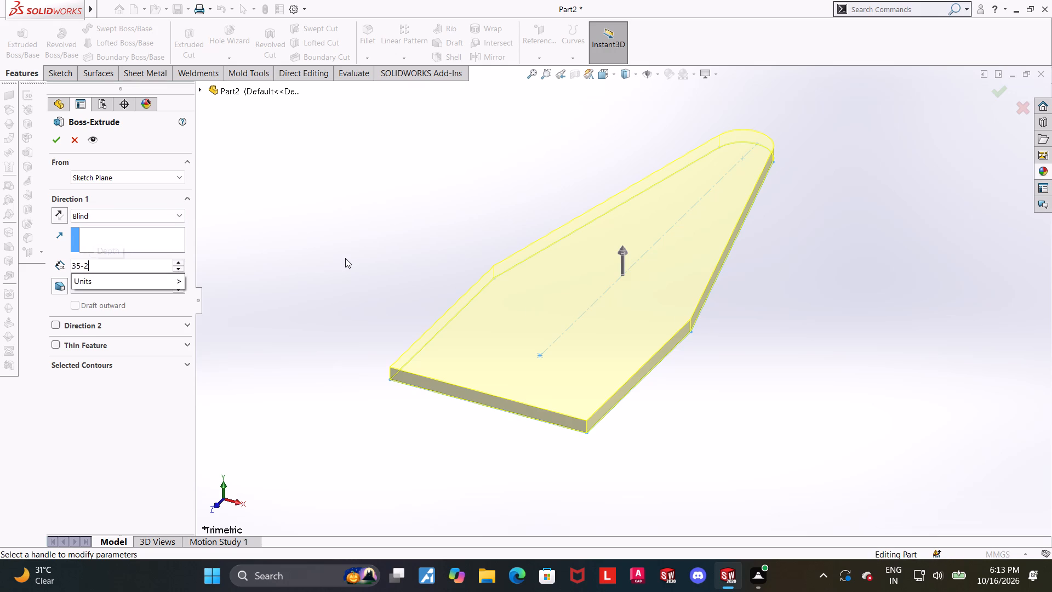
key(7)
key(Return)
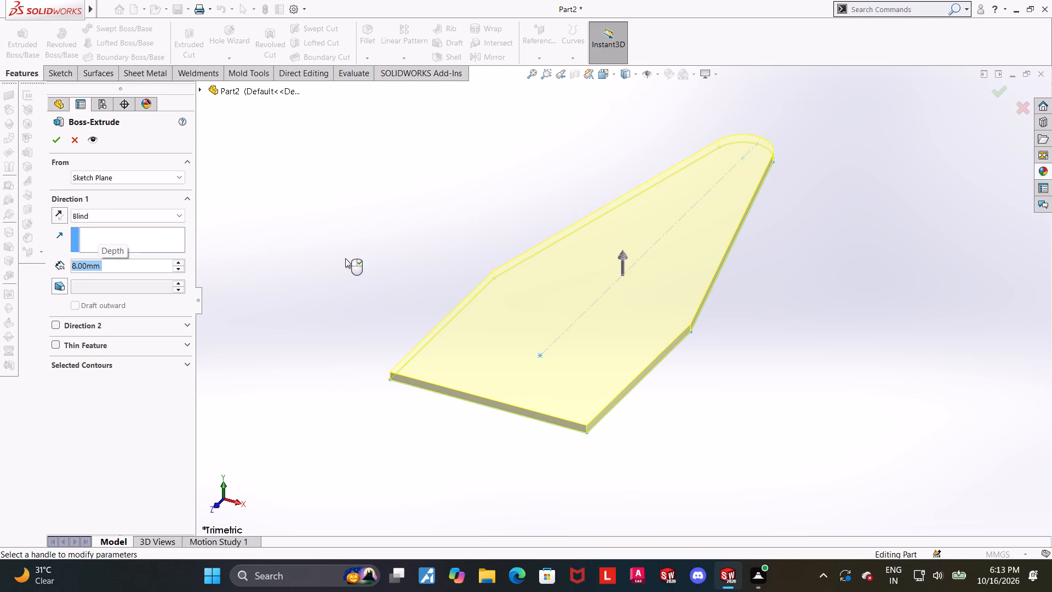
click(54, 132)
click(897, 389)
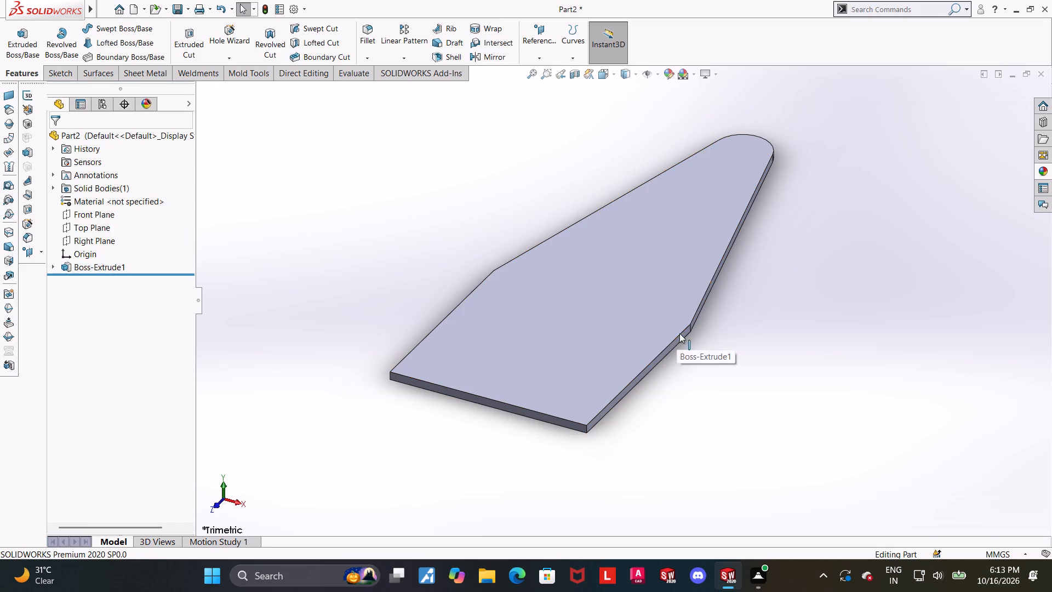
Start a new sketch on the large upper face of the extruded plate.
middle_drag(682, 335, 703, 339)
scroll(699, 329, up, 1)
click(572, 331)
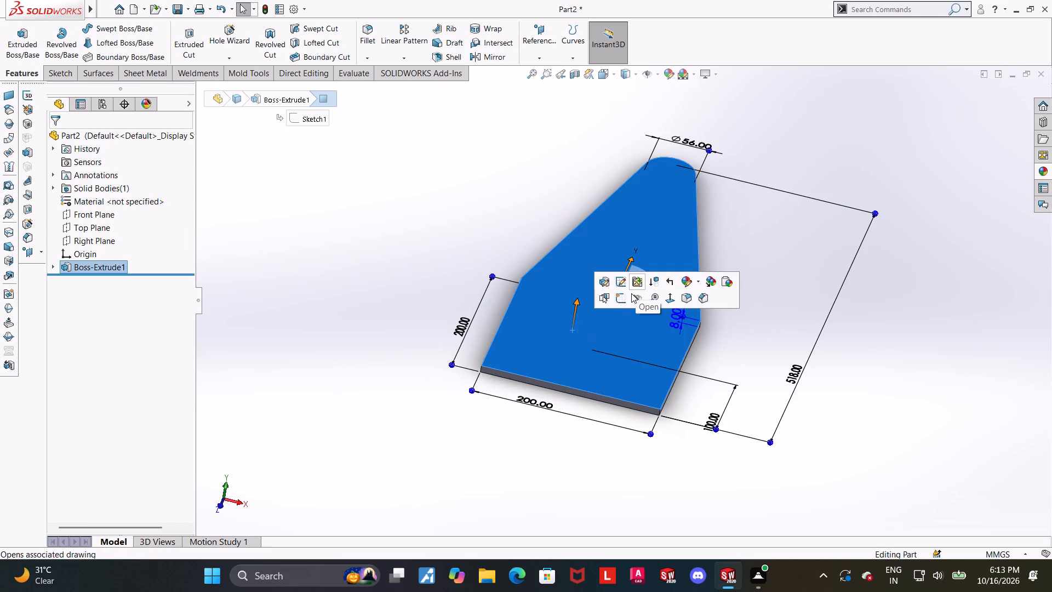
click(625, 299)
click(108, 280)
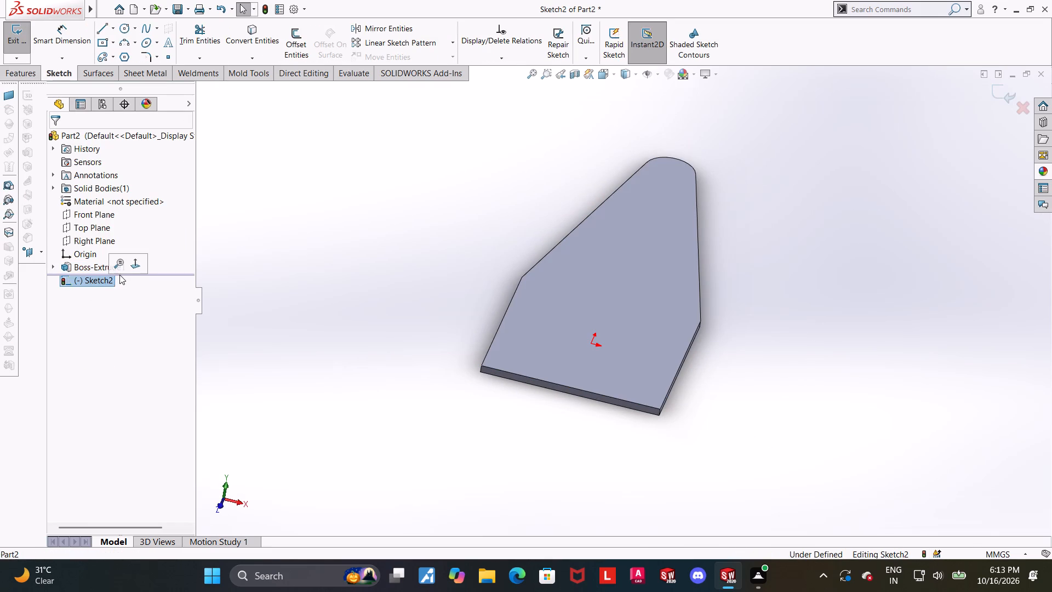
click(135, 263)
scroll(712, 498, down, 2)
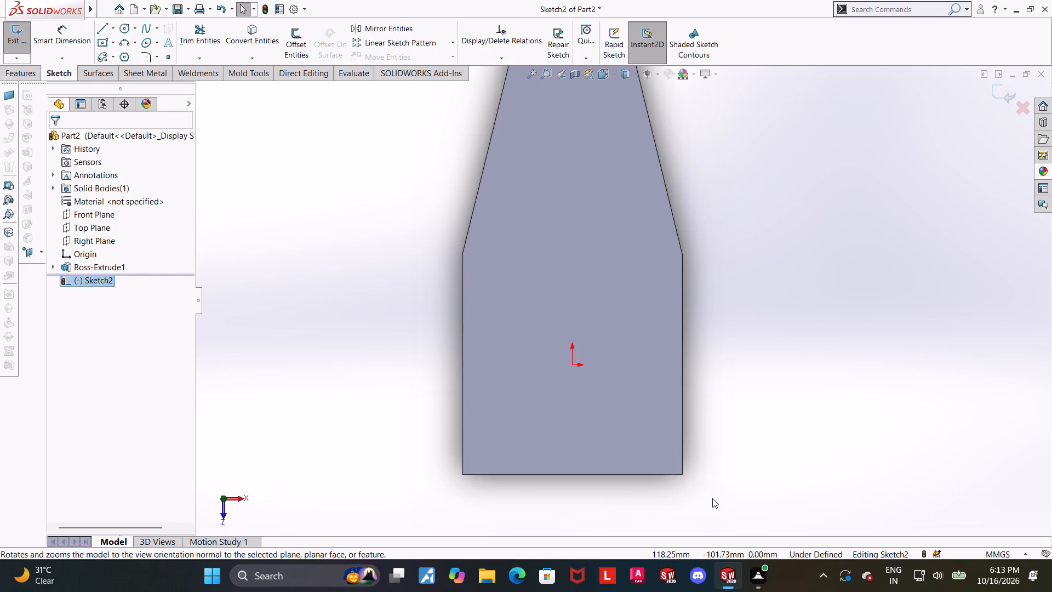
scroll(699, 455, up, 1)
scroll(699, 458, down, 1)
scroll(586, 273, up, 2)
scroll(519, 224, down, 2)
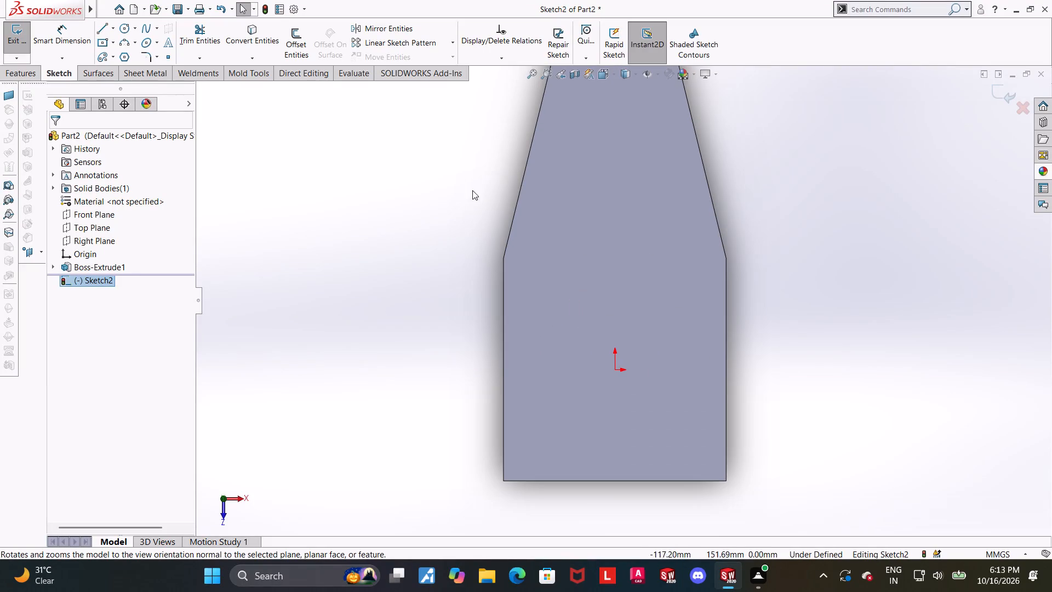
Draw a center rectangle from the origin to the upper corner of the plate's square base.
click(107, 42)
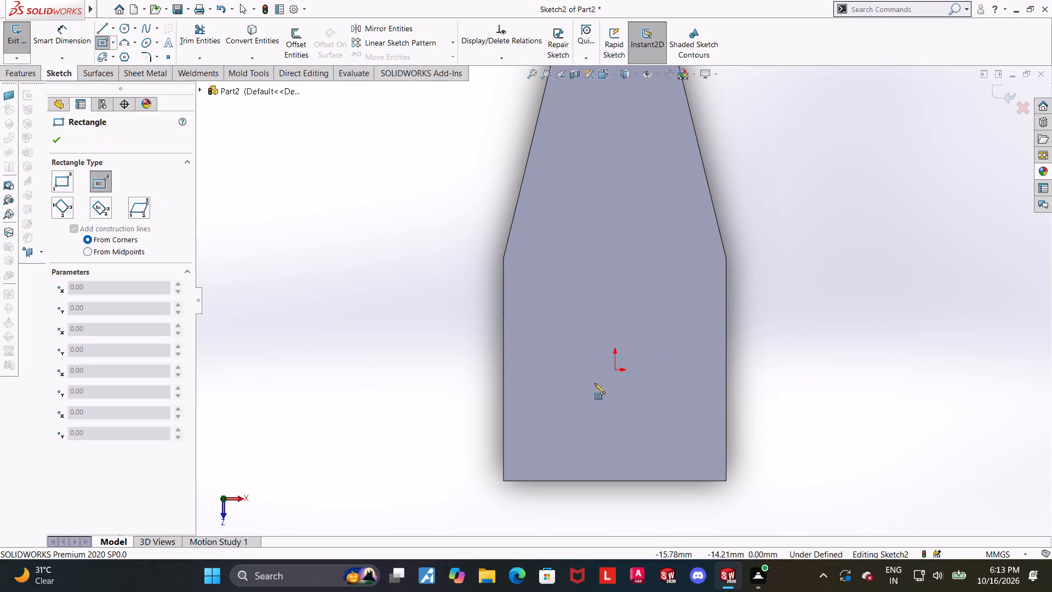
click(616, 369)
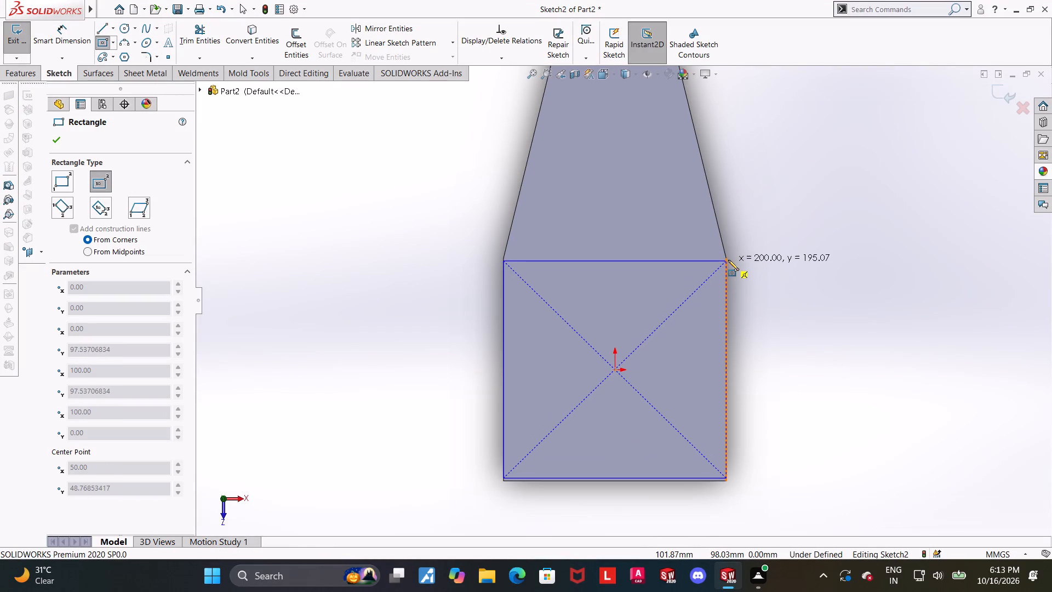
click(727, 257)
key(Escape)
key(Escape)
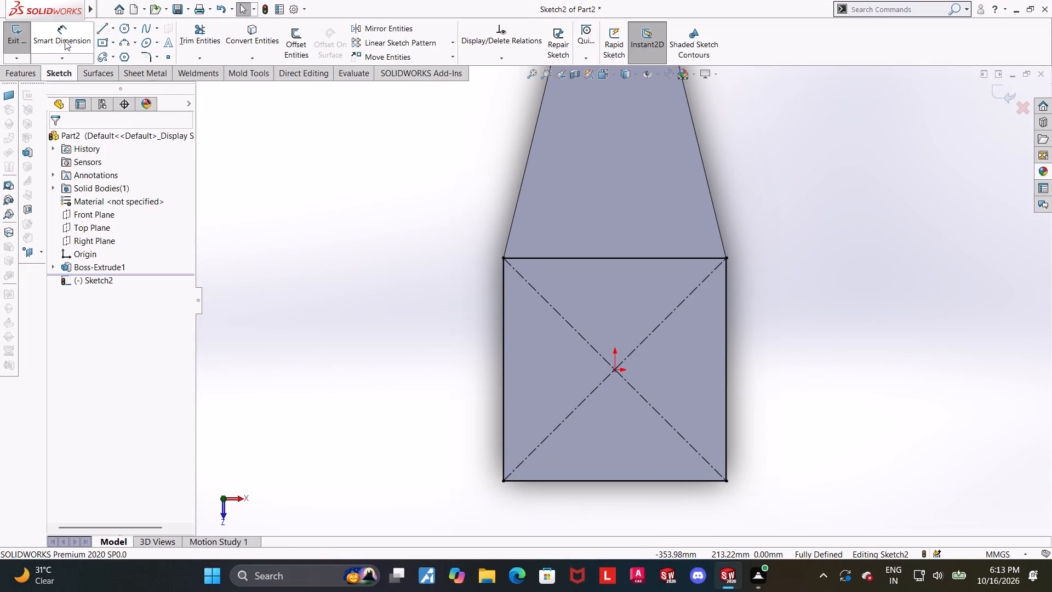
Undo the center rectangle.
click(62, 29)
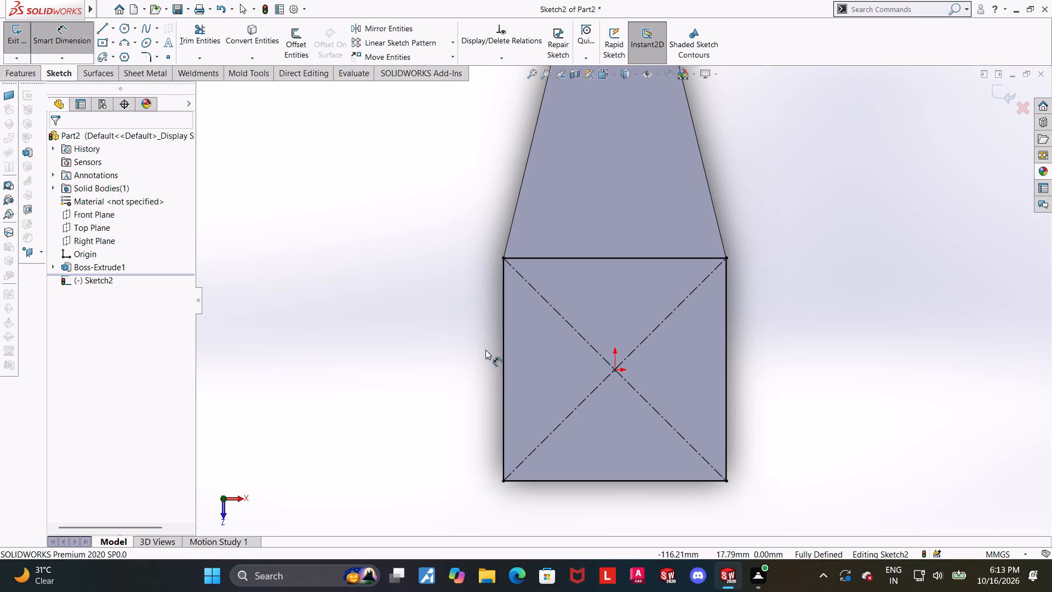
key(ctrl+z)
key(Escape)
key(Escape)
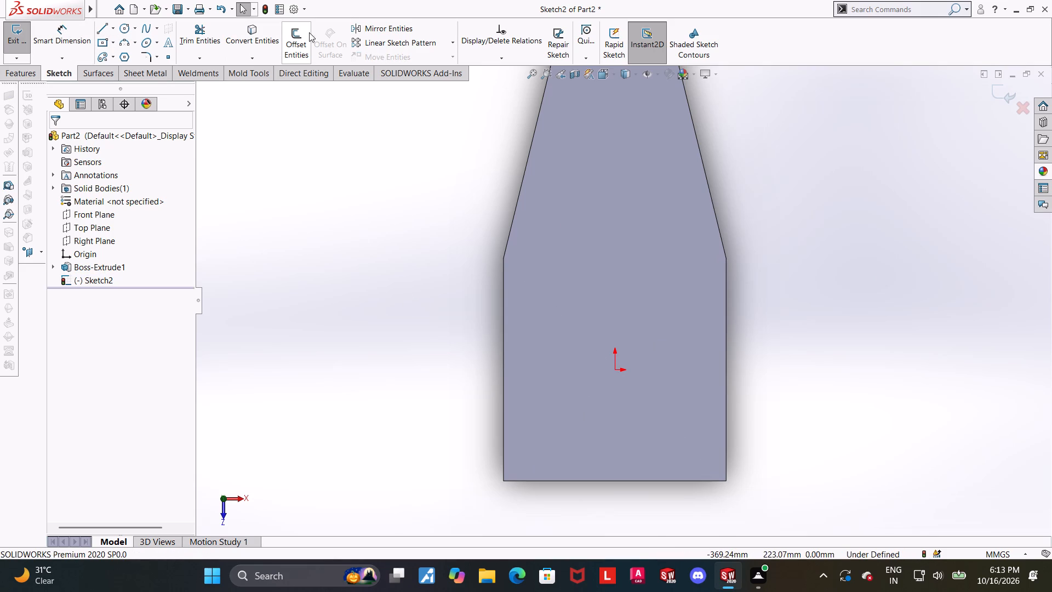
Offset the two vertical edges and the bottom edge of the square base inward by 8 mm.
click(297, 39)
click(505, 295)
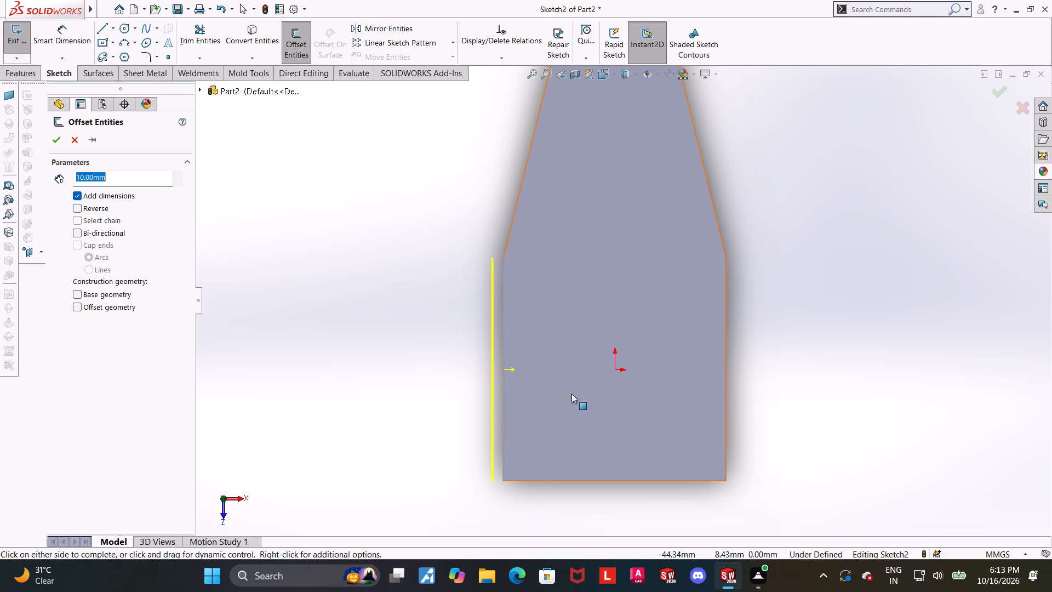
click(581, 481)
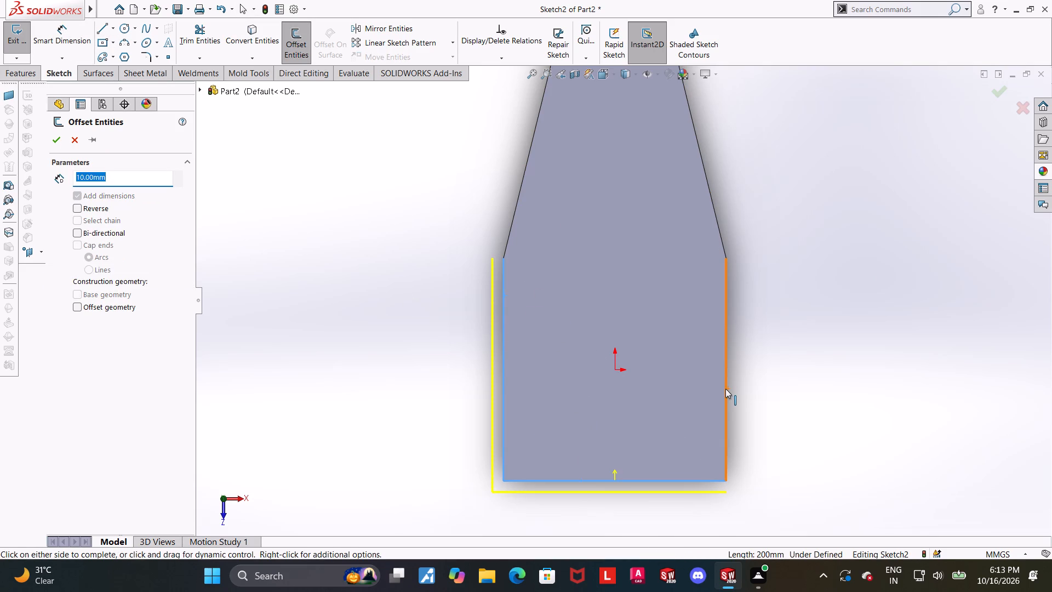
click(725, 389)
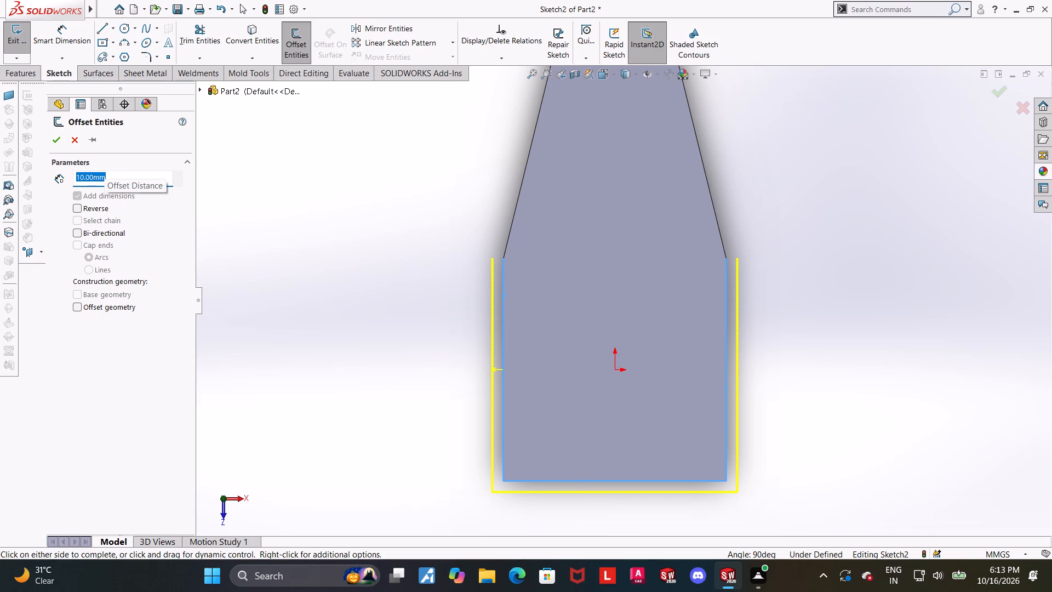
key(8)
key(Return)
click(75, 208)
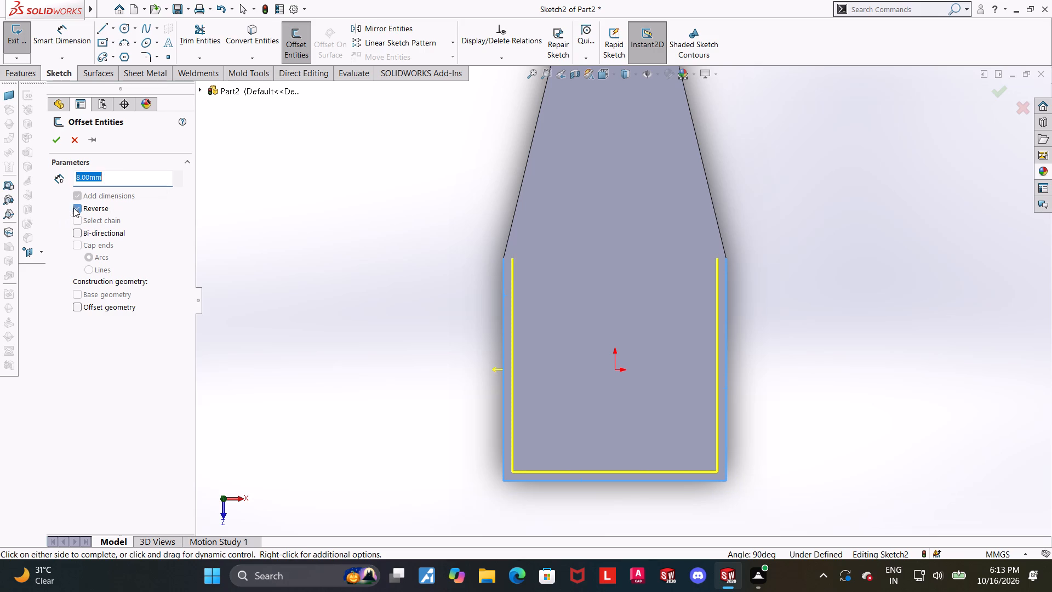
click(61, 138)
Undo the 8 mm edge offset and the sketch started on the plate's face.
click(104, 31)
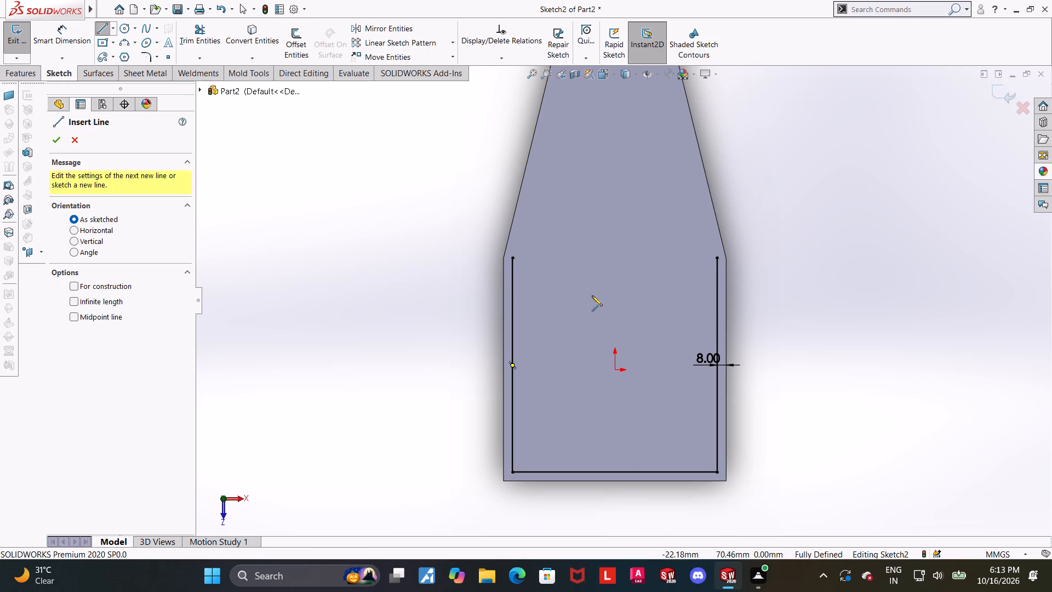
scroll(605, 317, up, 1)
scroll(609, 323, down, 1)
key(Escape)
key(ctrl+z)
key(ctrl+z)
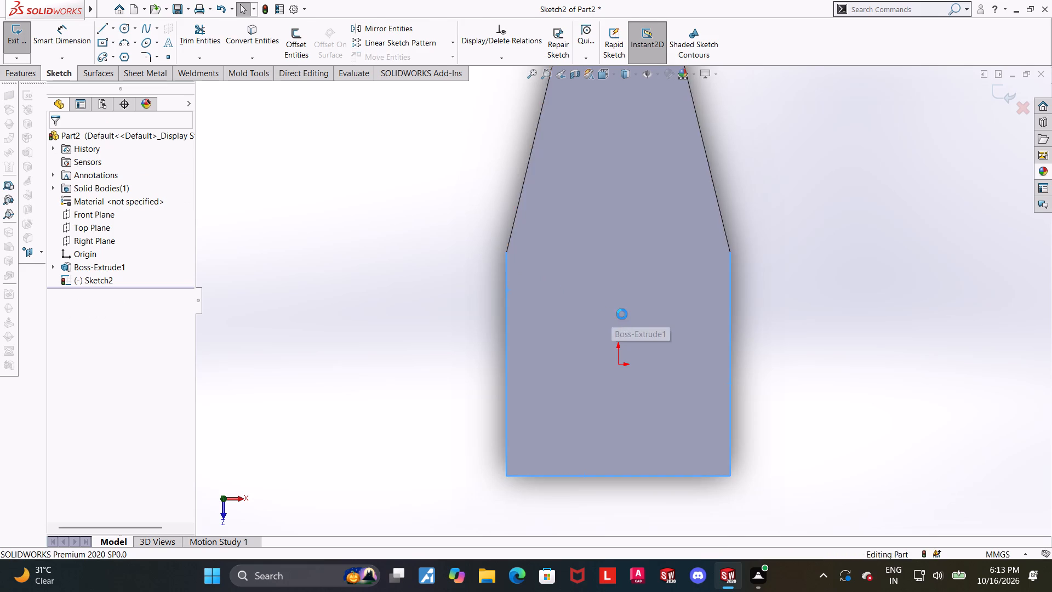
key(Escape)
Start a new sketch on the plate's upper face and draw a center rectangle from the origin inside the square base.
click(559, 287)
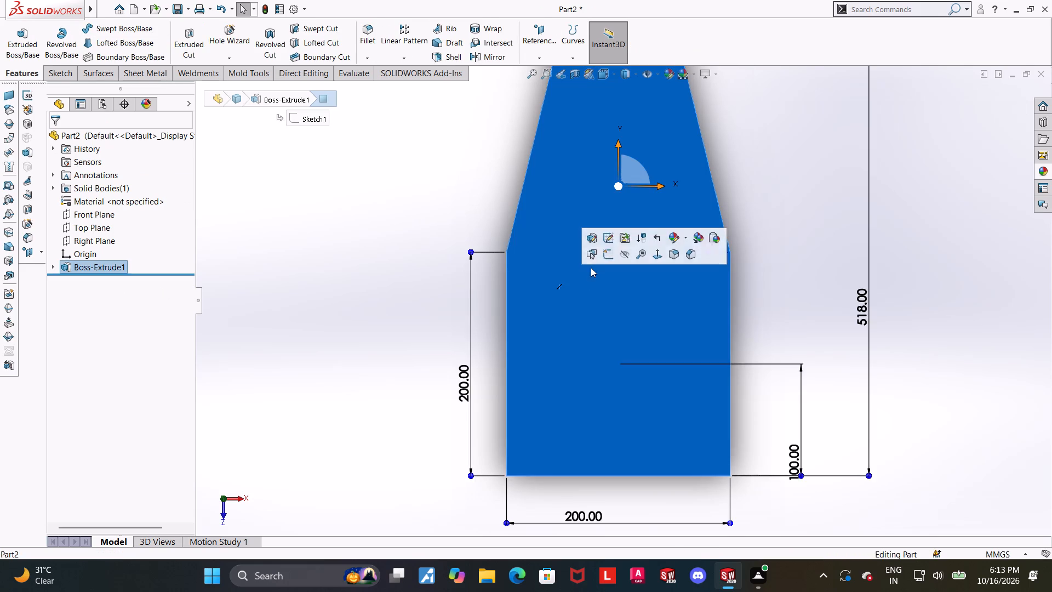
click(605, 256)
click(104, 40)
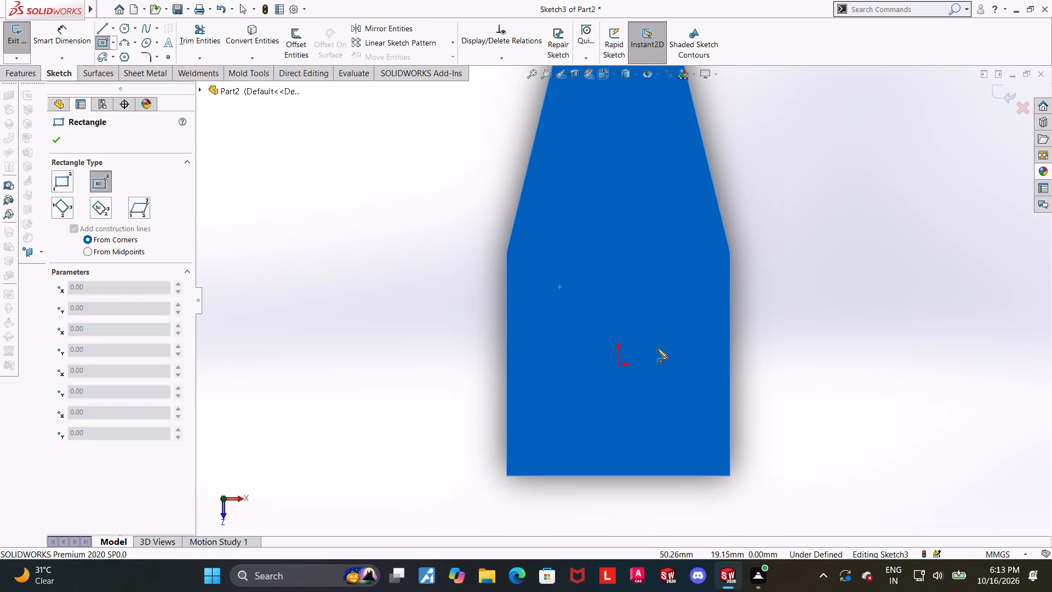
drag(618, 365, 620, 360)
click(696, 272)
key(Escape)
key(Escape)
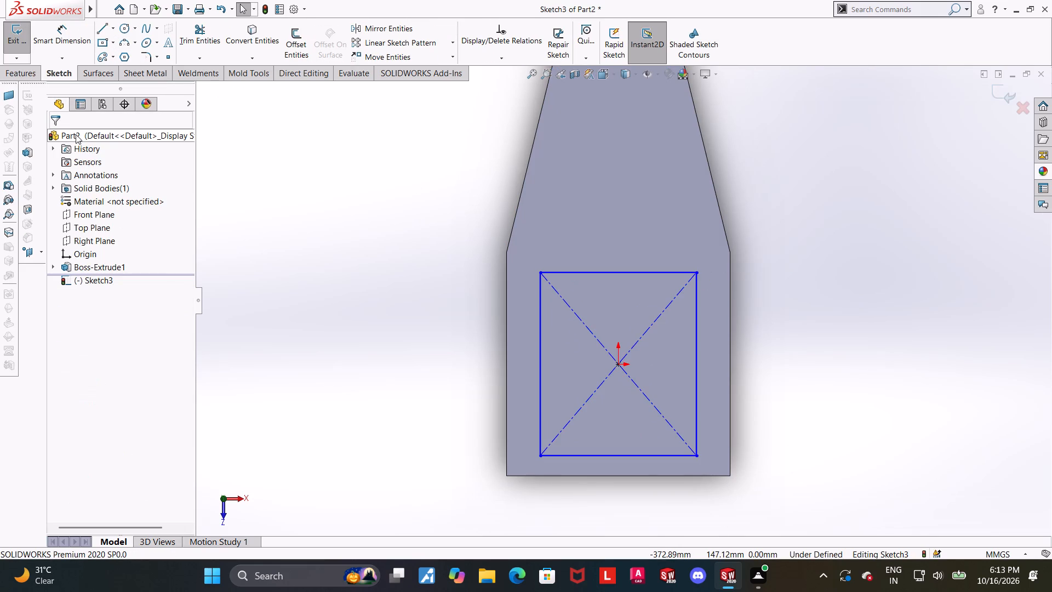
Dimension the rectangle's left side 8 mm from the plate's left edge.
click(55, 29)
double_click(544, 333)
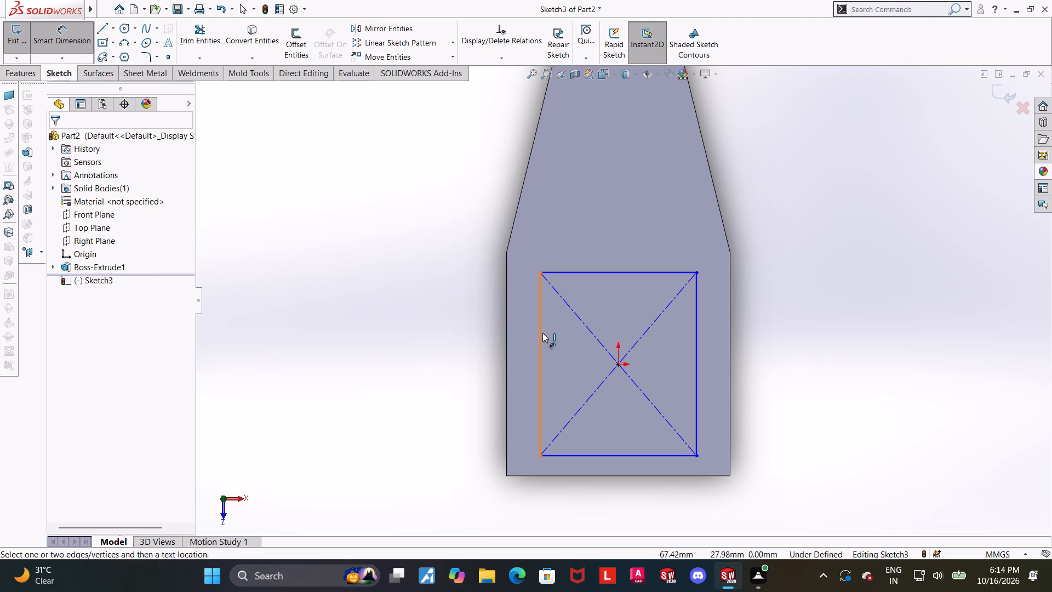
click(508, 329)
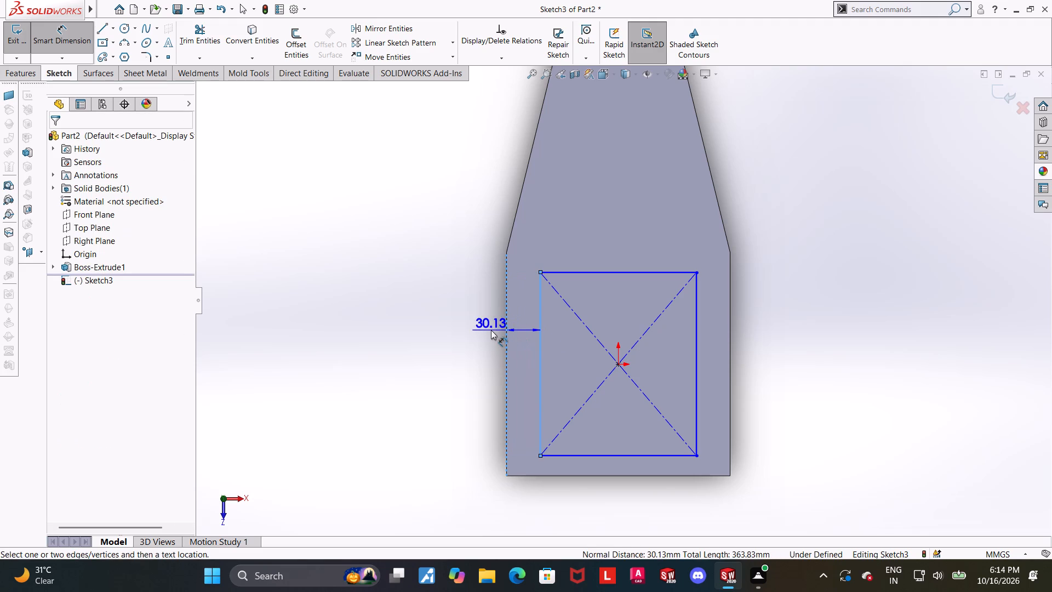
click(487, 332)
key(8)
key(Return)
key(Escape)
key(Escape)
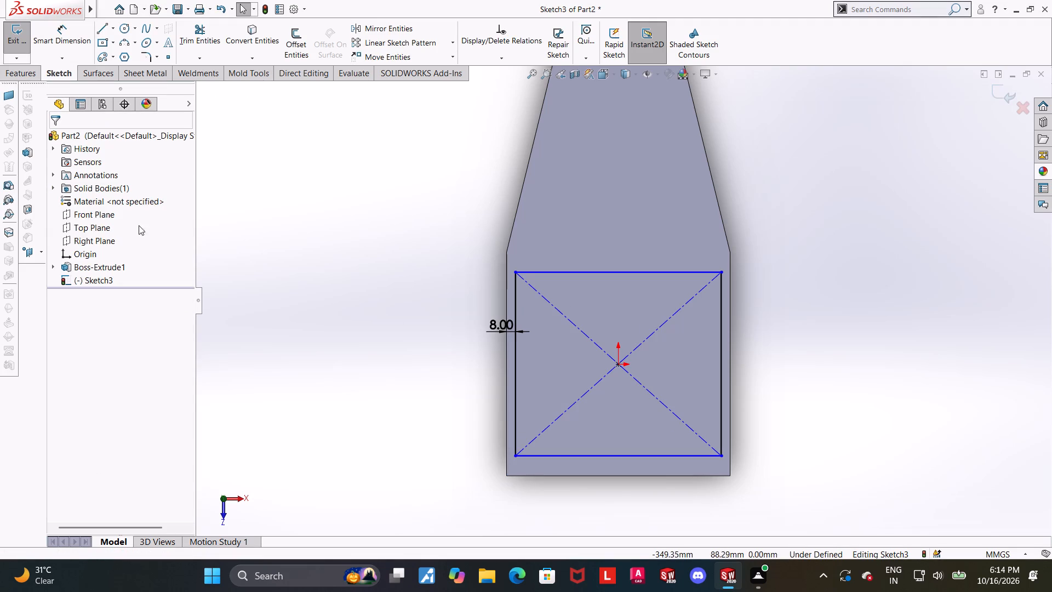
Dimension the rectangle's bottom side 8 mm from the plate's bottom edge.
drag(50, 42, 59, 44)
click(618, 453)
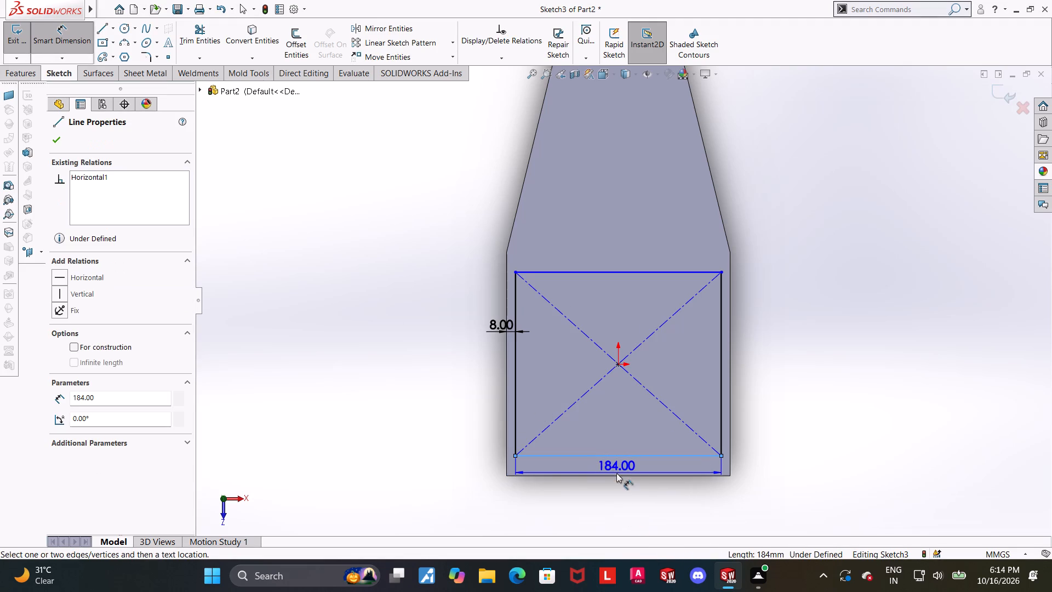
click(617, 474)
click(760, 462)
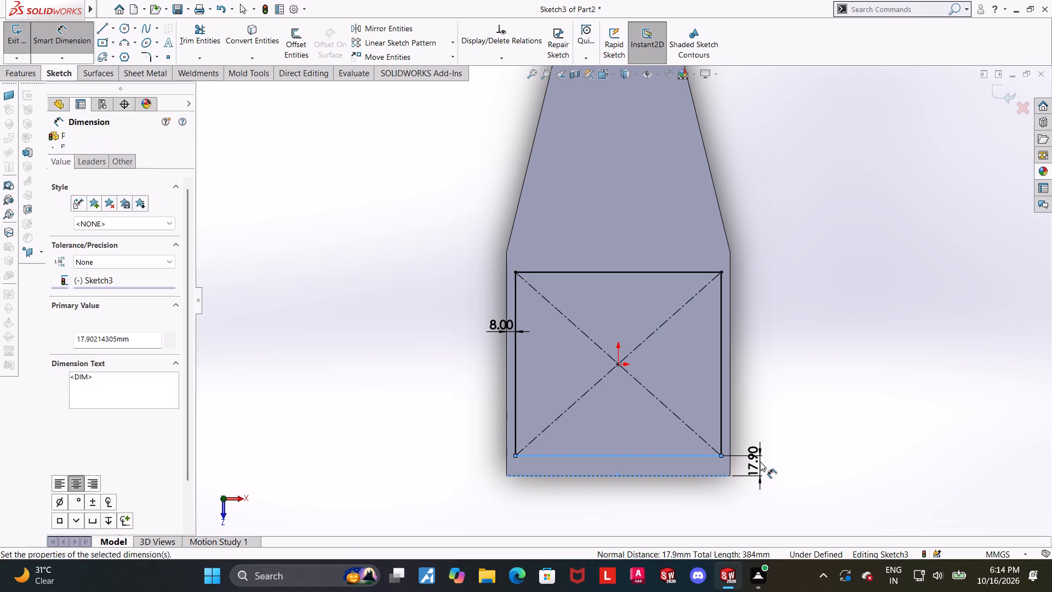
key(8)
key(Return)
key(Escape)
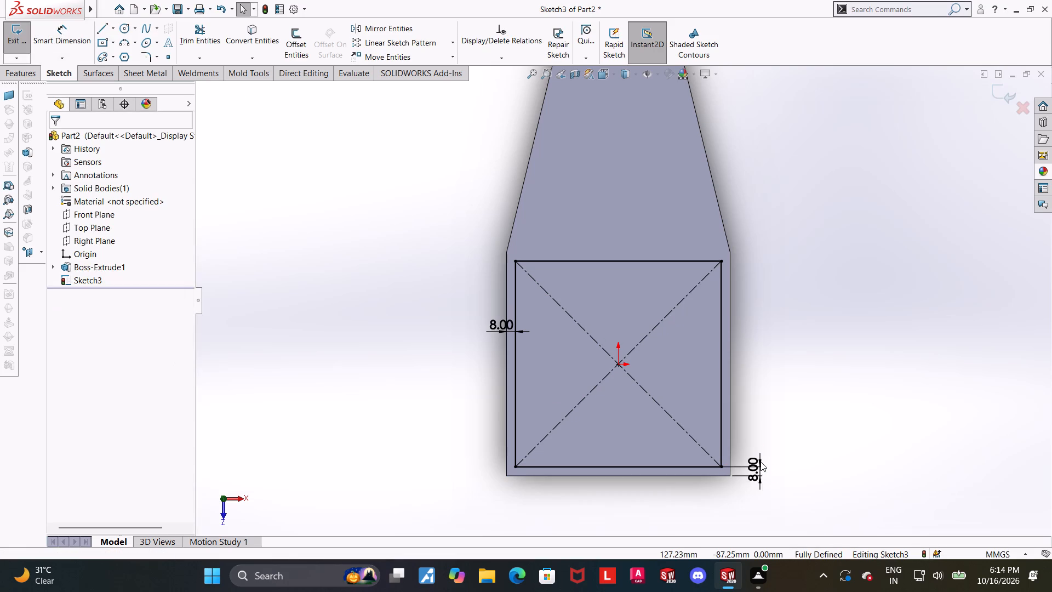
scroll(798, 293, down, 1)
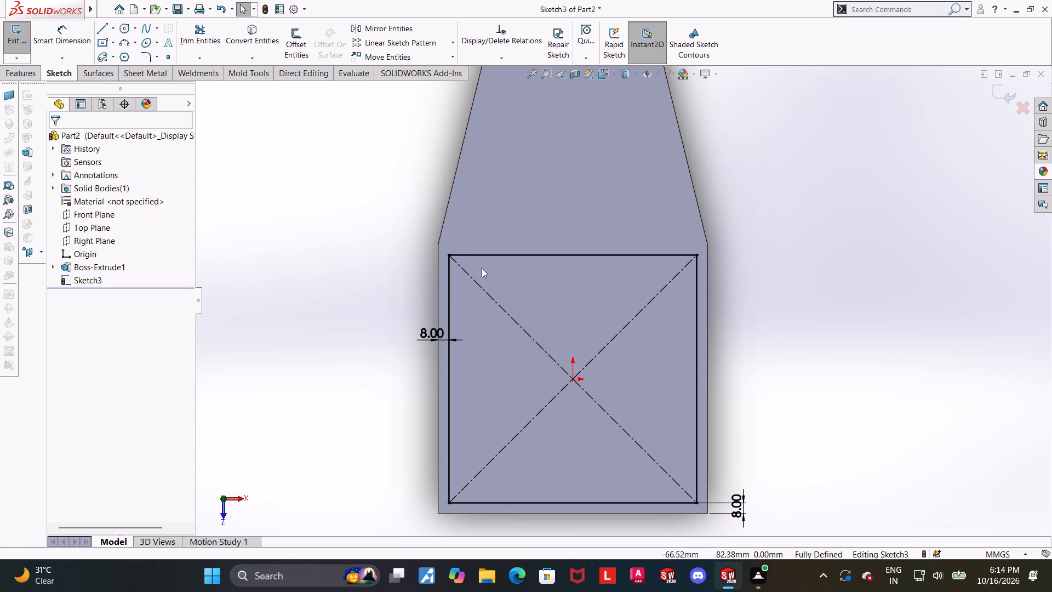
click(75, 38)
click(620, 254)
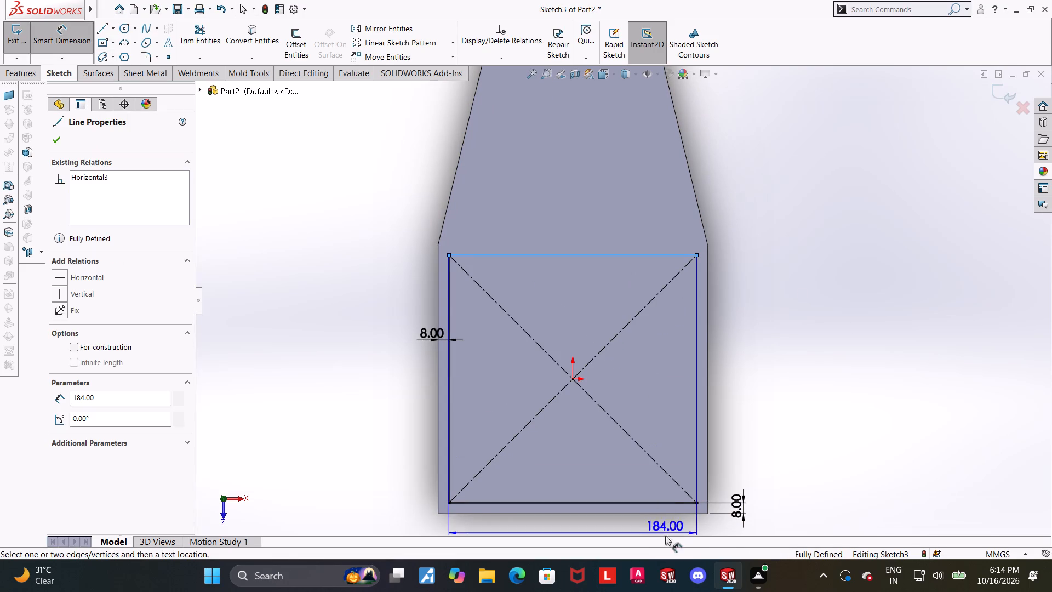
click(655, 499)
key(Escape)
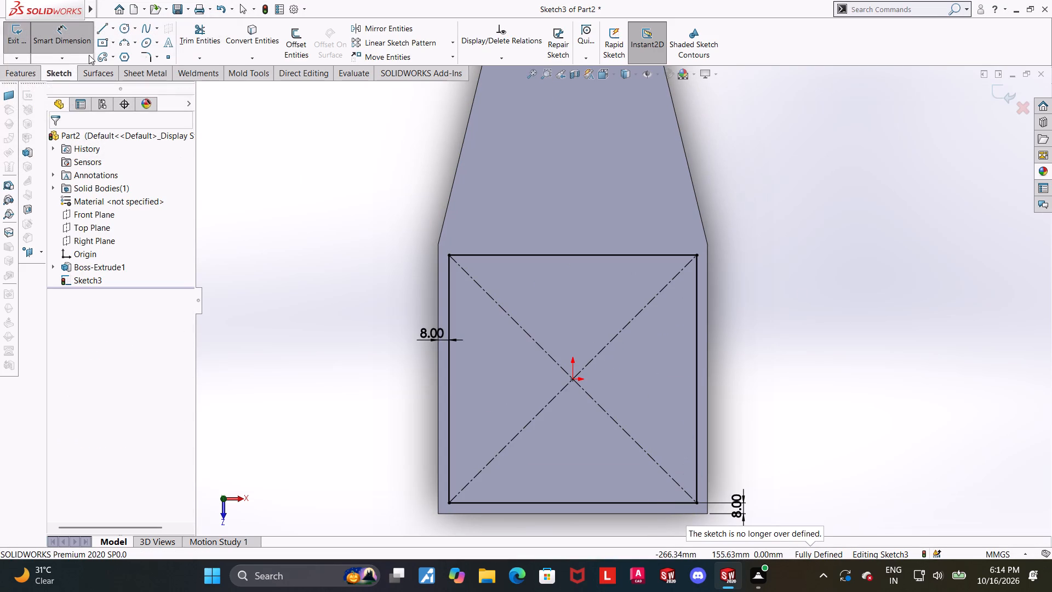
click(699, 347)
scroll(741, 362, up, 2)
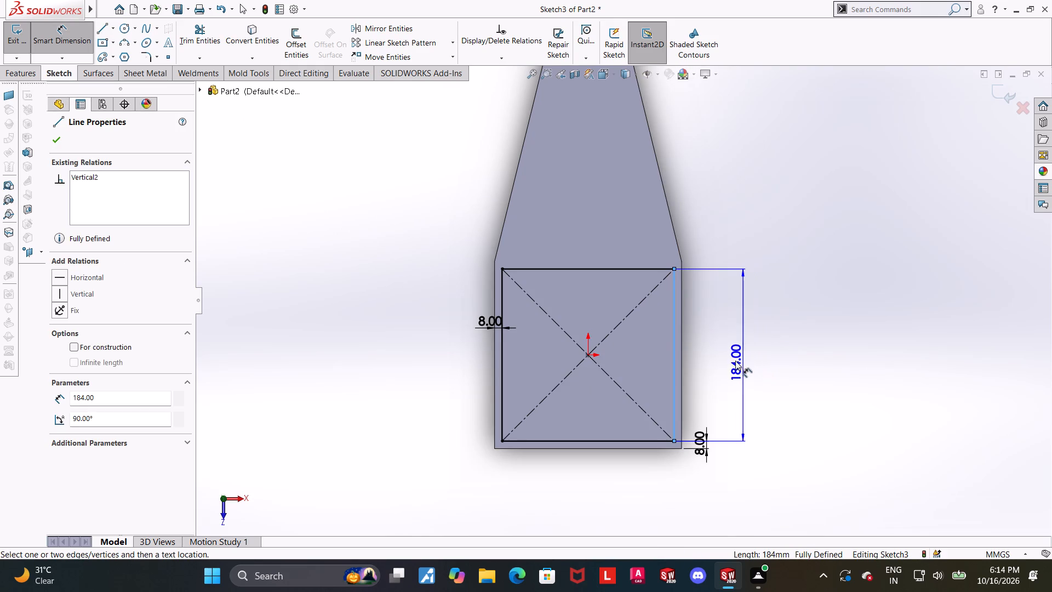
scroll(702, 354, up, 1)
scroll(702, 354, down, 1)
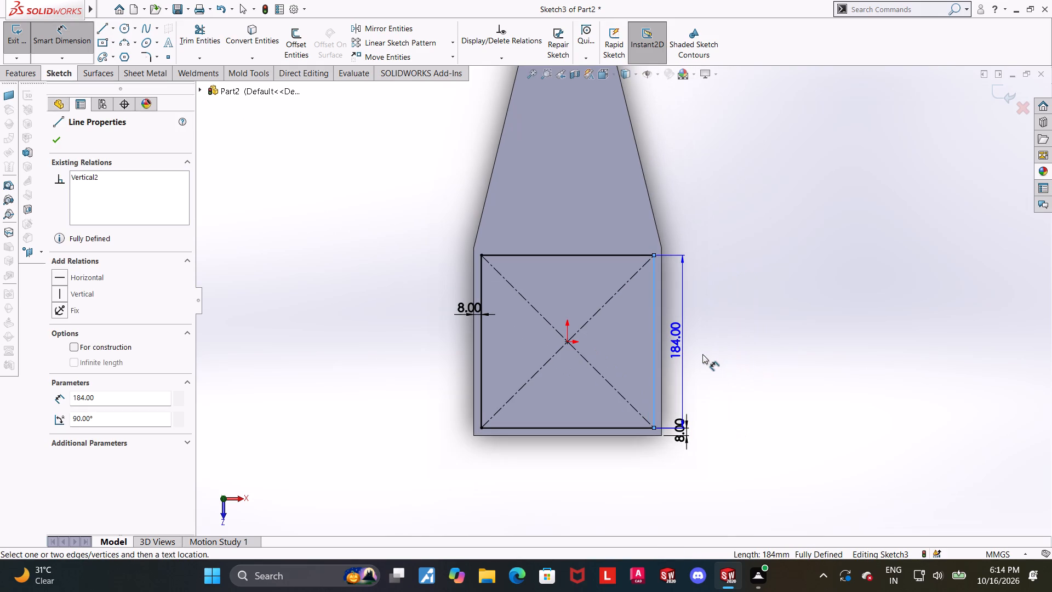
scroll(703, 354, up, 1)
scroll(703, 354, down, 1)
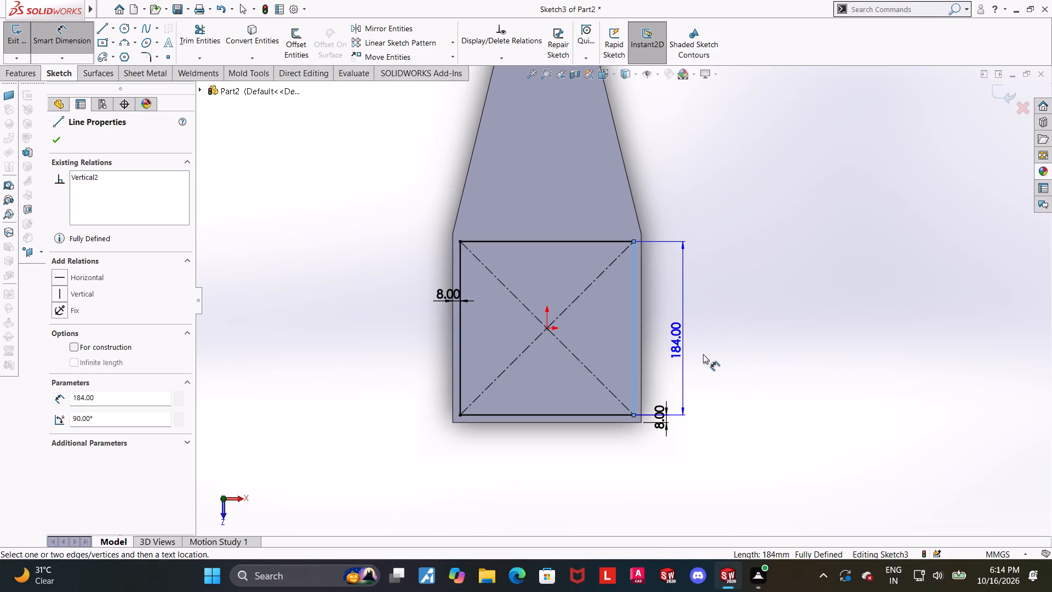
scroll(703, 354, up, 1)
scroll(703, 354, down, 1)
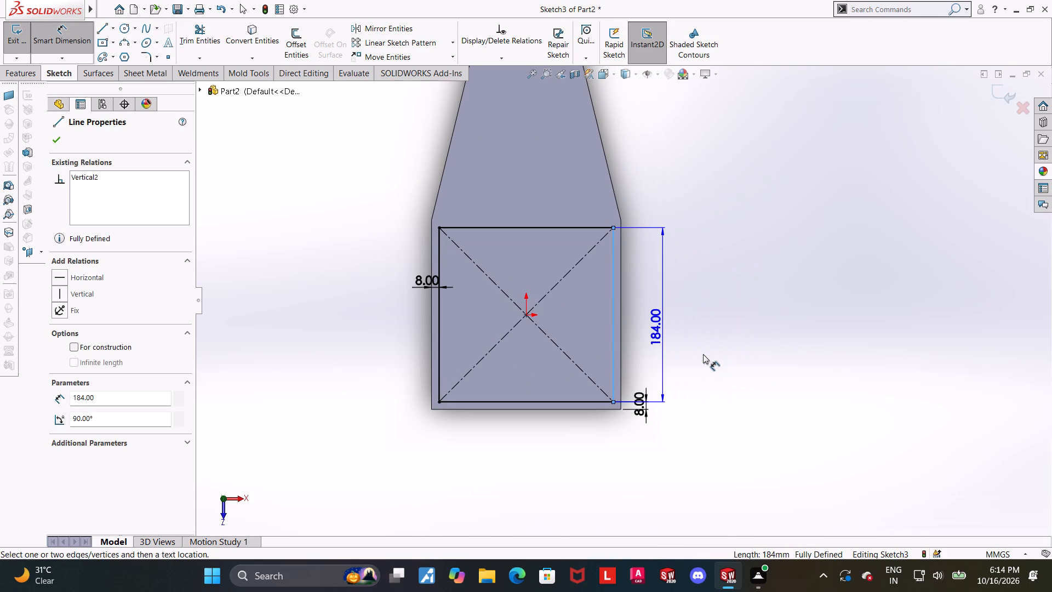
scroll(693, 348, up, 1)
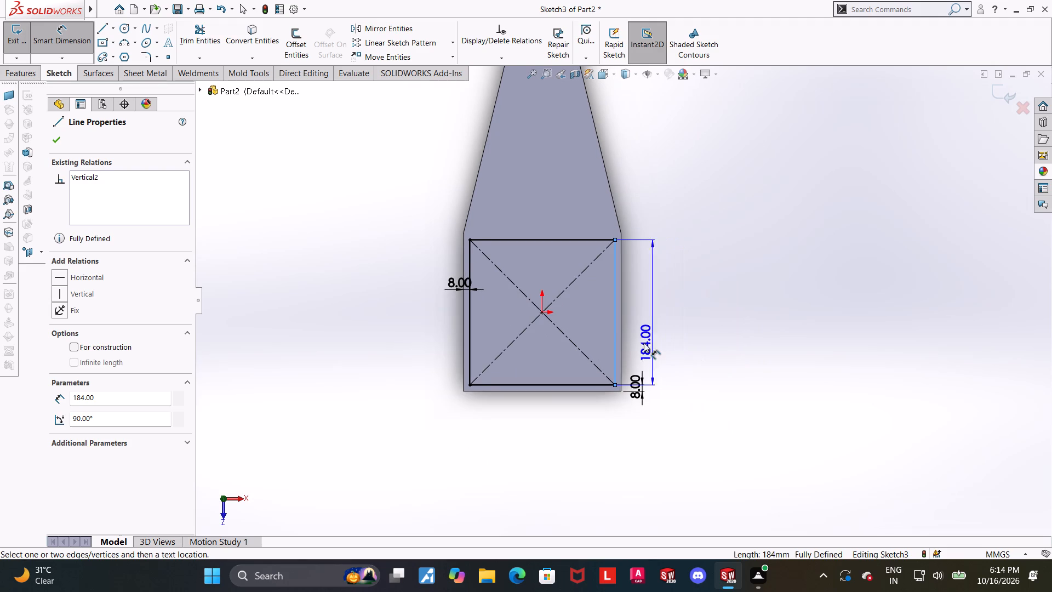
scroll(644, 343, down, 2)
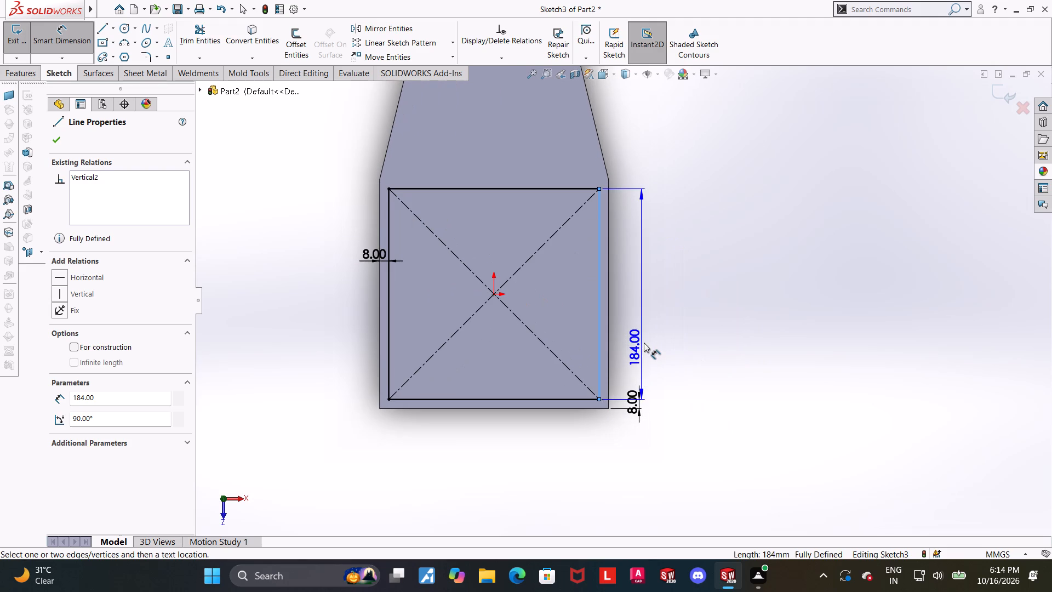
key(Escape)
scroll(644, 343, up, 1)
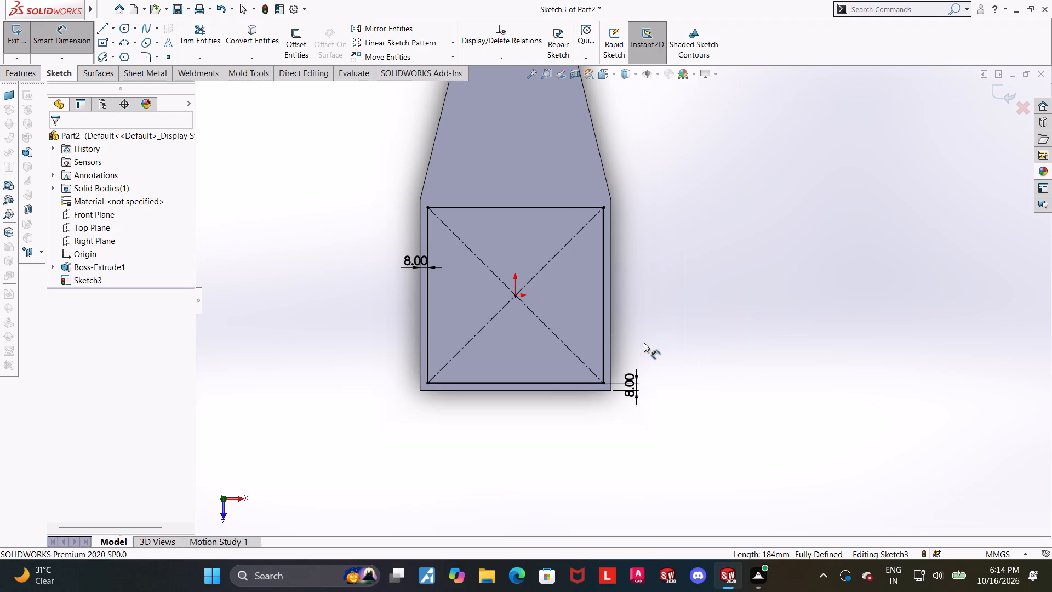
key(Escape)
Draw a second center rectangle from the origin to the bottom corner of the plate, around the first rectangle.
scroll(422, 180, down, 1)
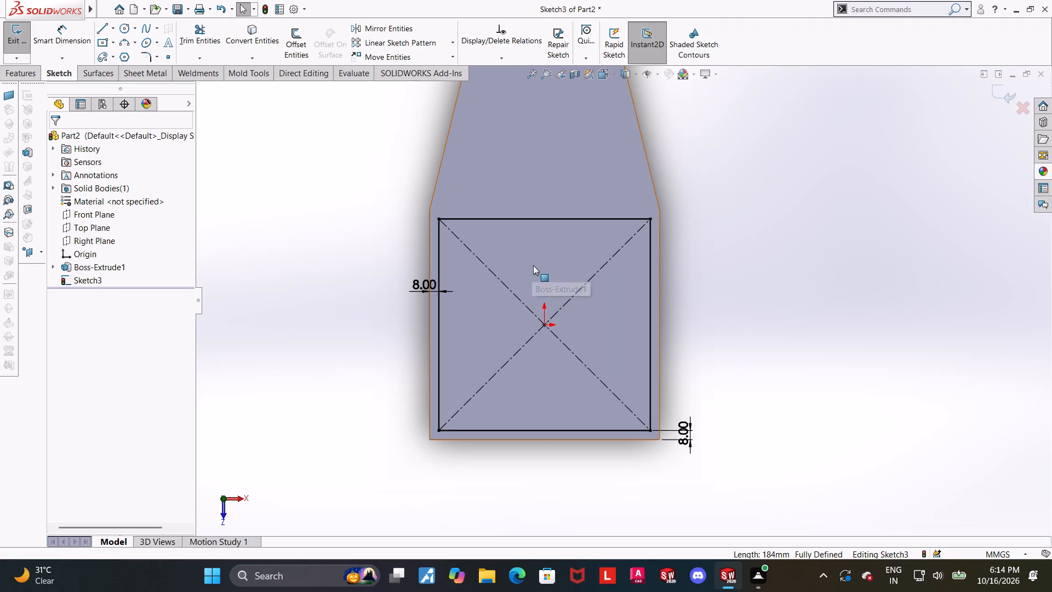
click(107, 44)
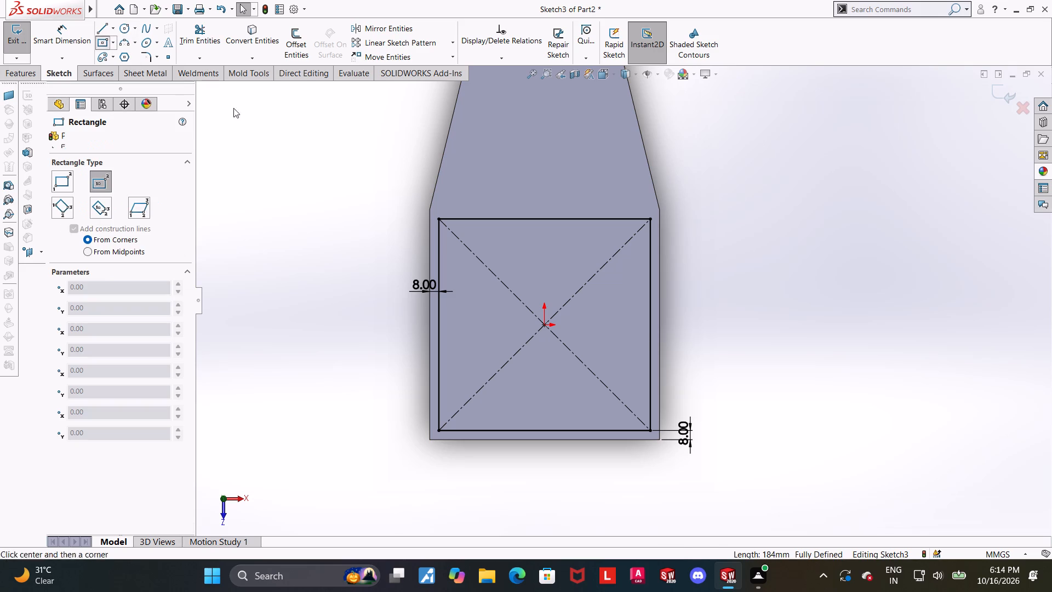
click(543, 327)
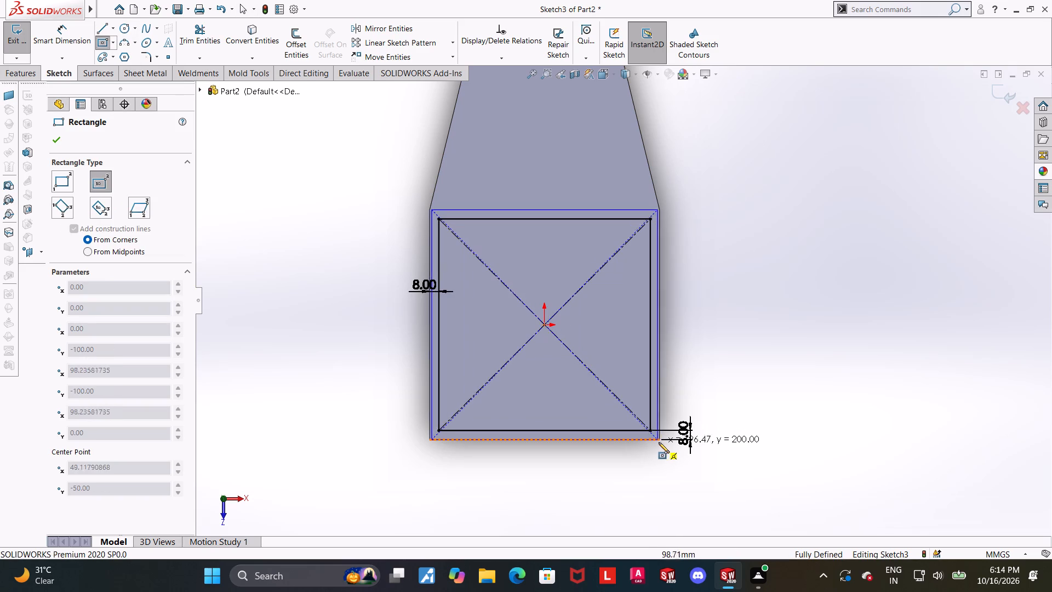
click(660, 442)
key(Escape)
key(Escape)
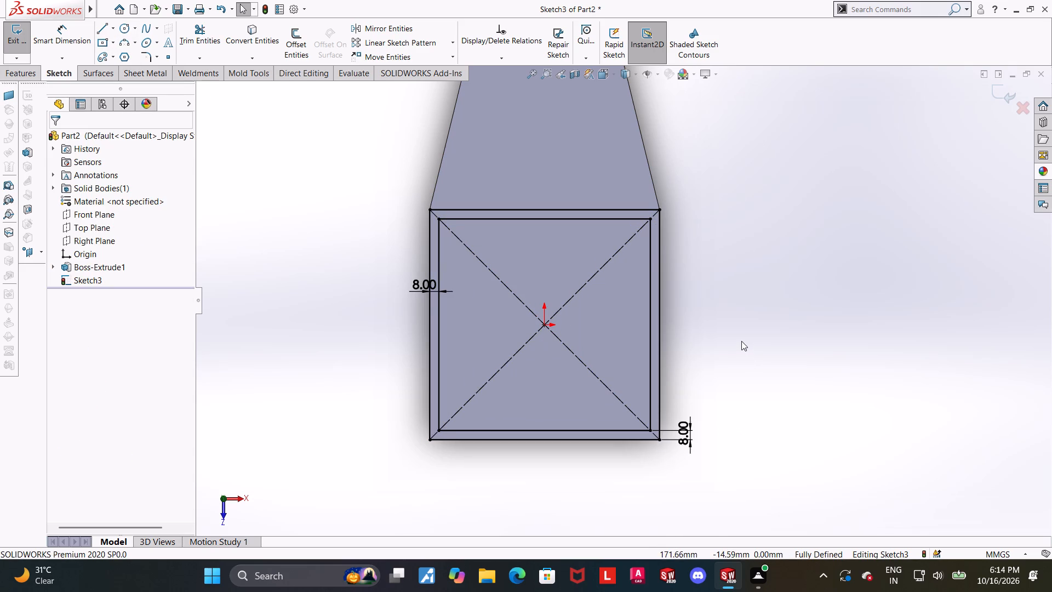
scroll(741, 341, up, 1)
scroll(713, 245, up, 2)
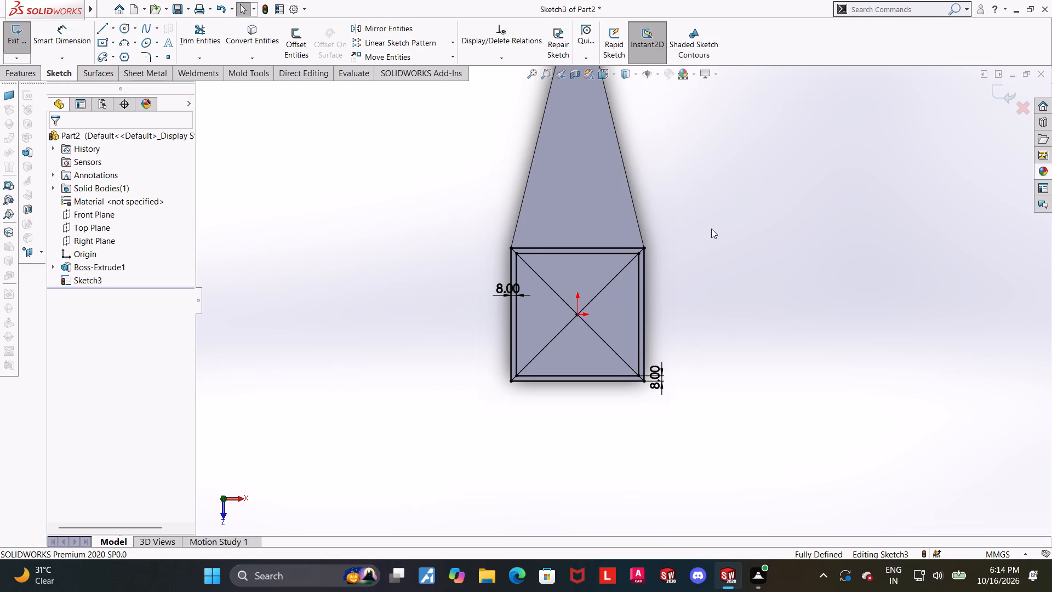
Close the sketch and extrude the square frame 27 mm up from the plate, merged with it.
scroll(711, 229, up, 2)
scroll(649, 191, down, 1)
scroll(694, 204, down, 1)
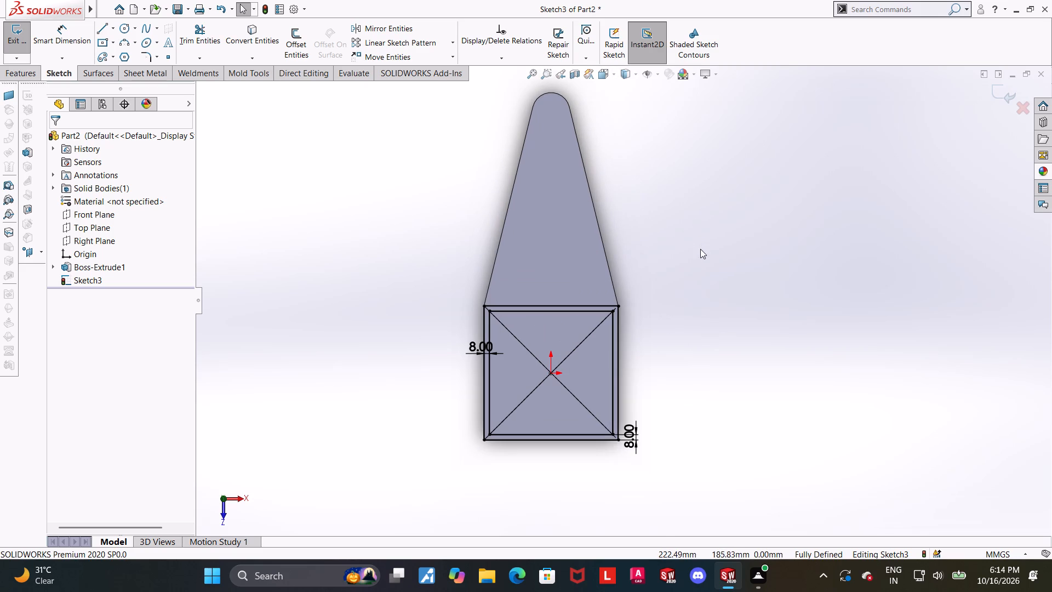
scroll(591, 195, down, 1)
scroll(575, 166, up, 1)
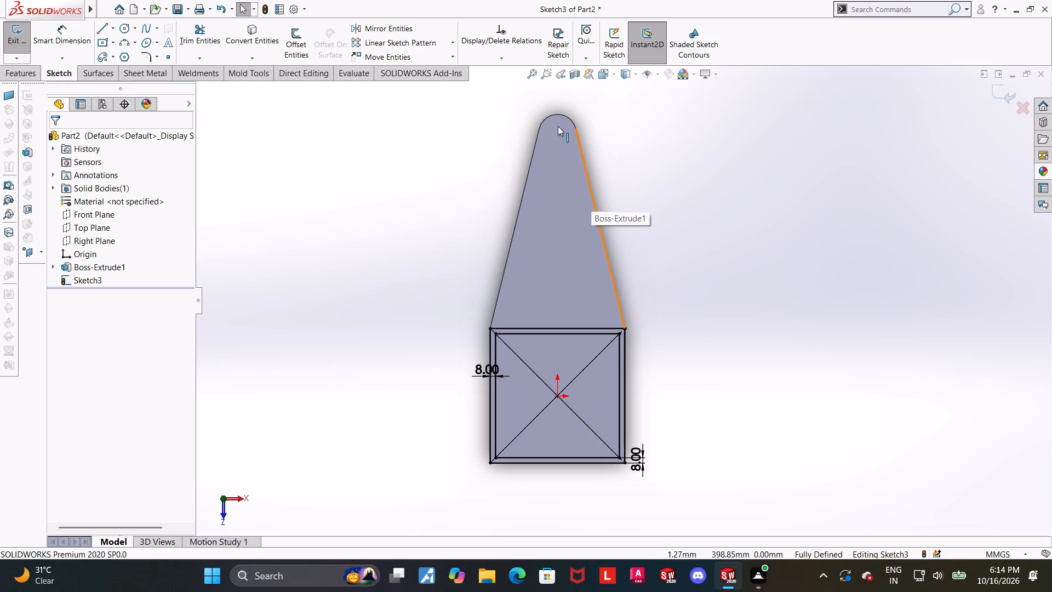
scroll(577, 150, down, 1)
click(993, 93)
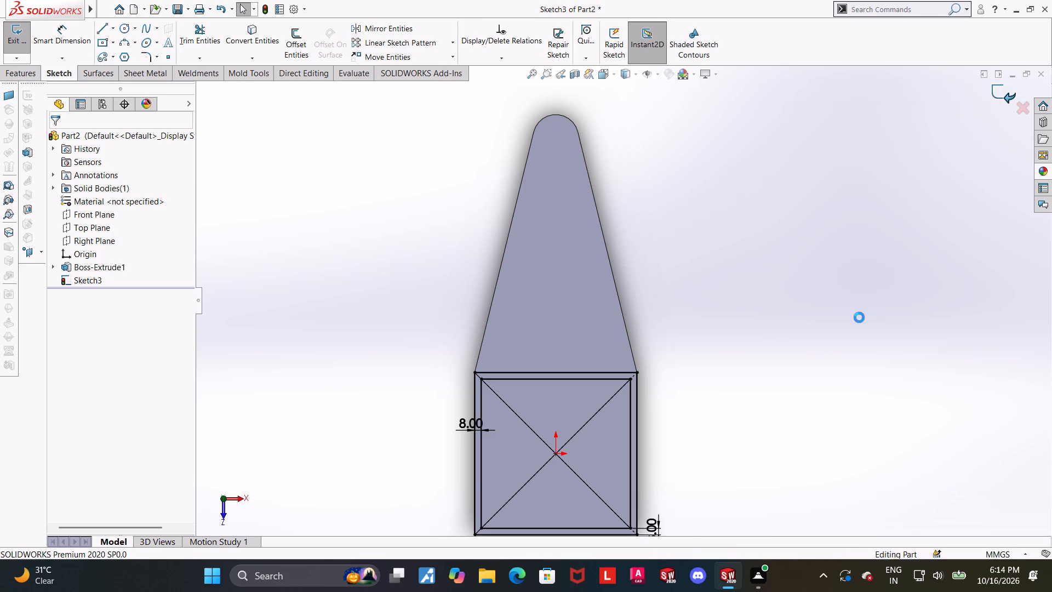
middle_drag(804, 351, 780, 221)
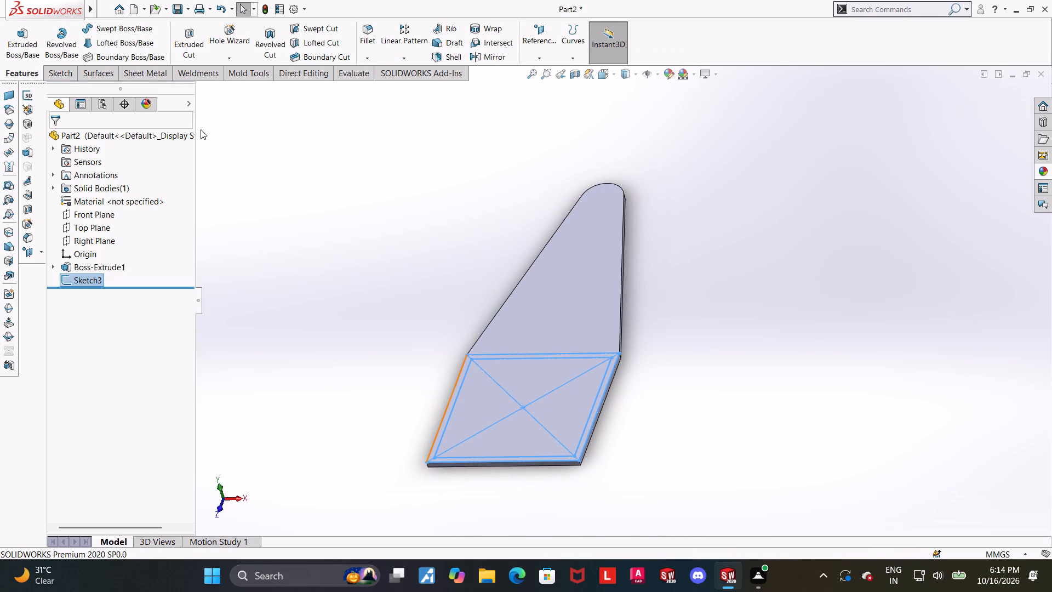
click(20, 36)
middle_drag(342, 247, 341, 231)
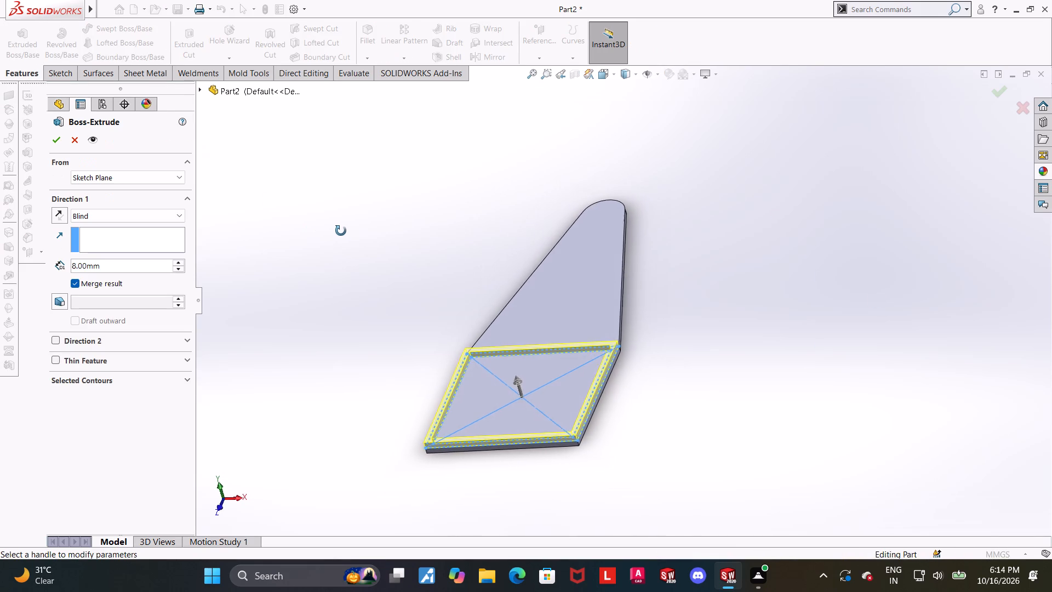
middle_drag(341, 231, 349, 257)
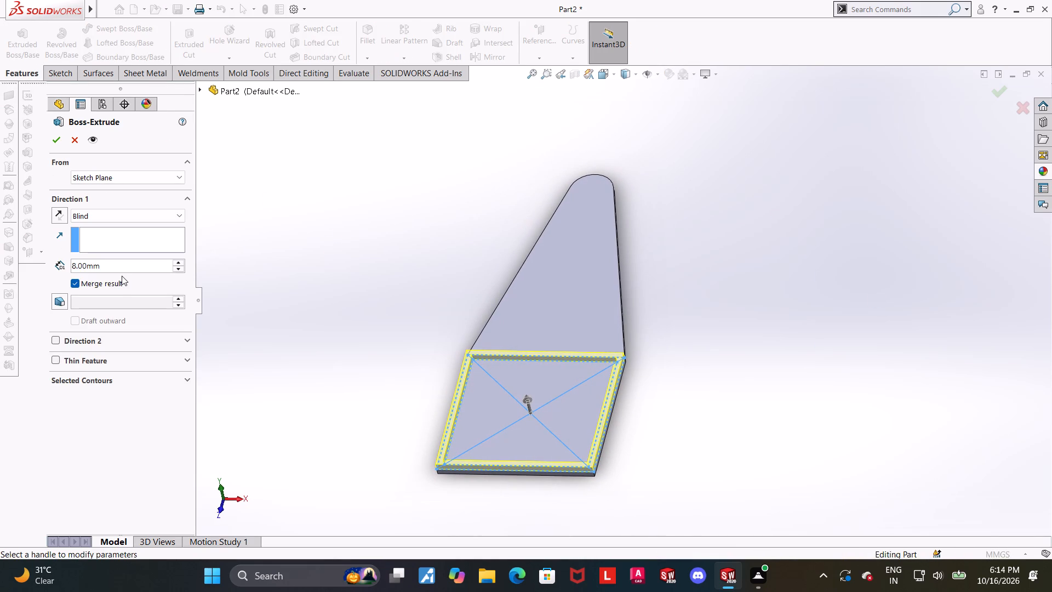
click(122, 267)
drag(133, 267, 20, 269)
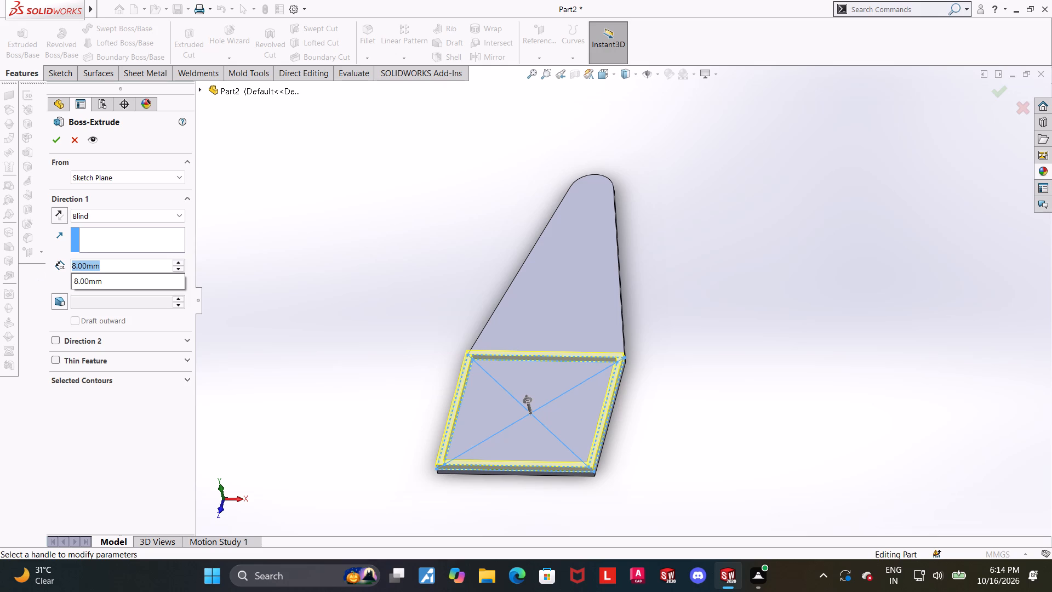
text(27)
key(Return)
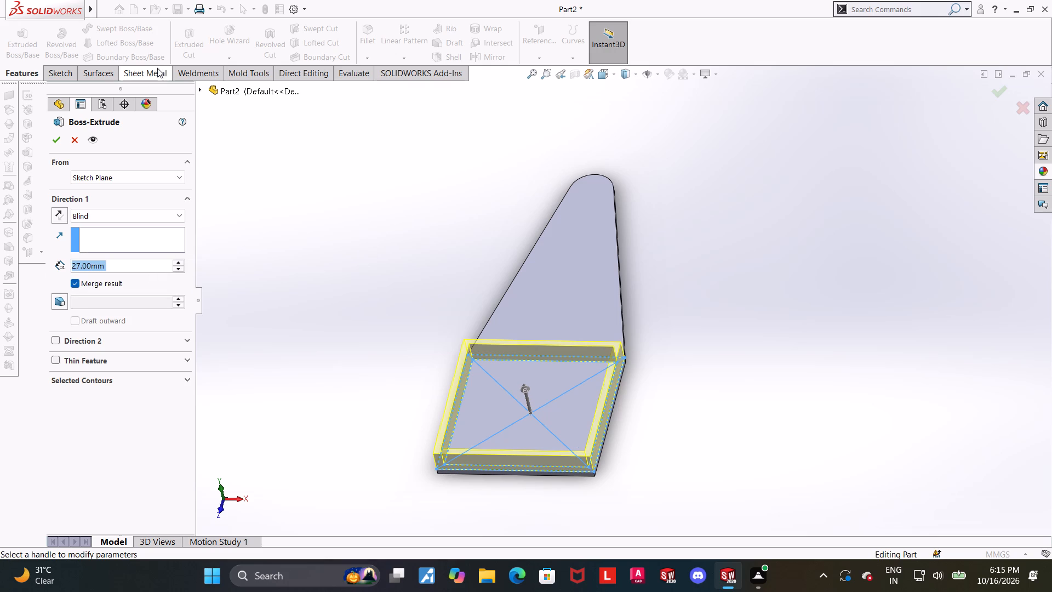
click(51, 137)
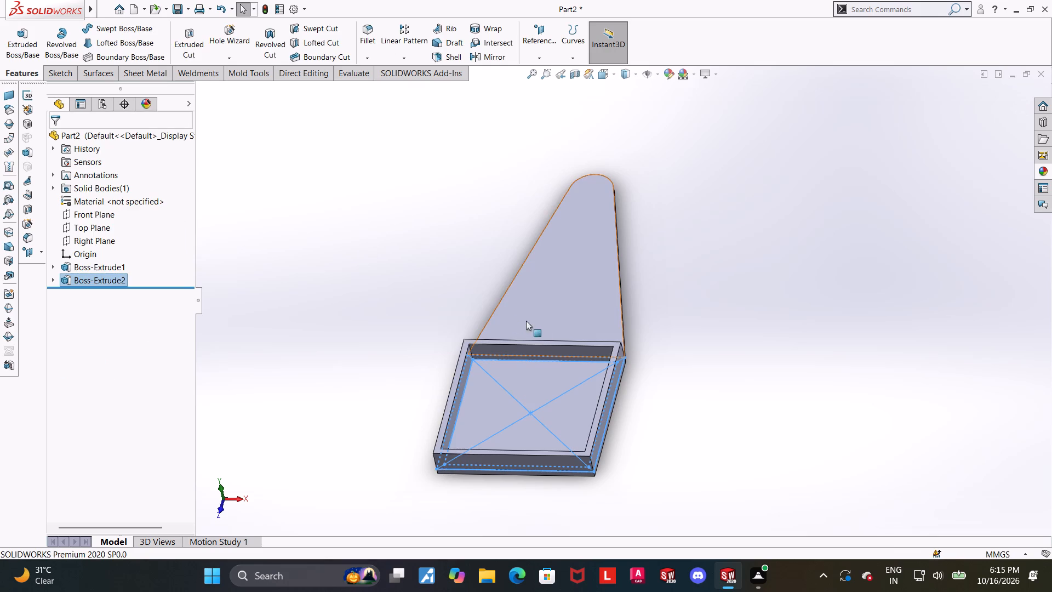
click(699, 380)
Measure the distance between the frame's top face and the plate's underside.
middle_drag(645, 406, 633, 399)
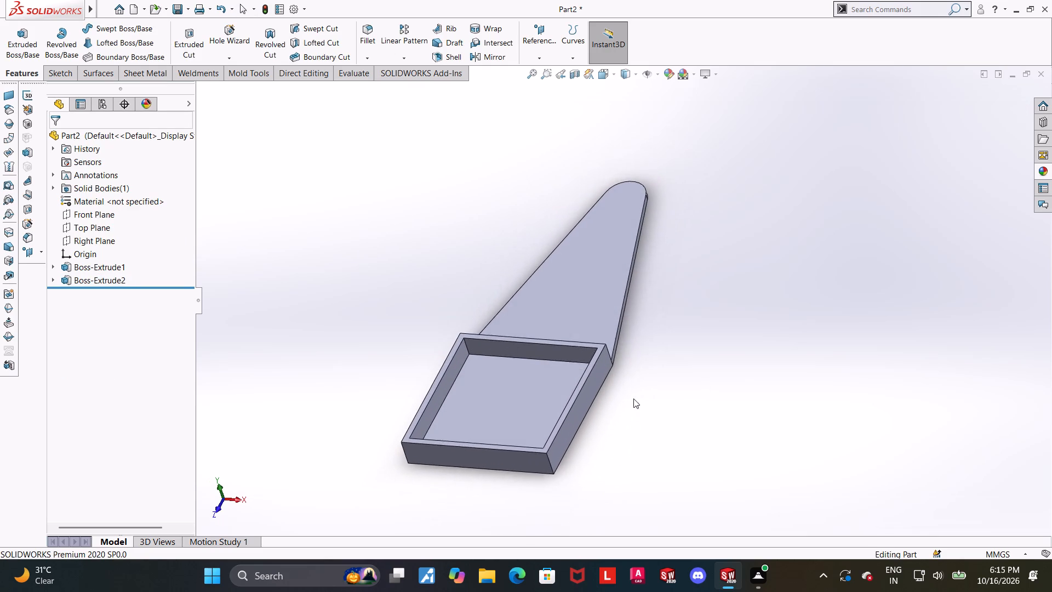
middle_drag(633, 399, 632, 405)
scroll(622, 396, down, 2)
click(352, 68)
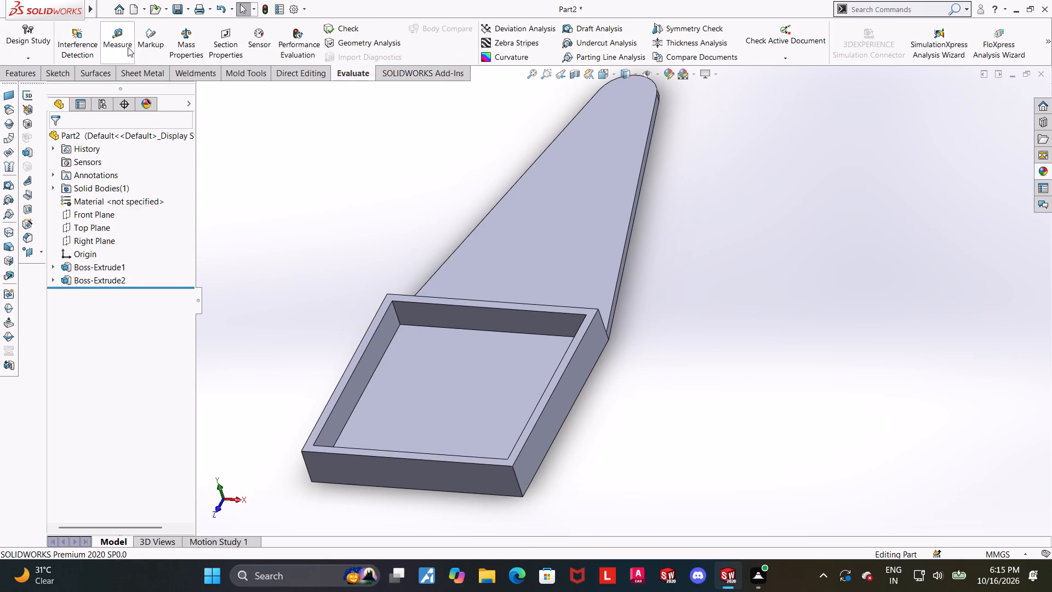
click(128, 47)
click(517, 444)
key(Escape)
key(Escape)
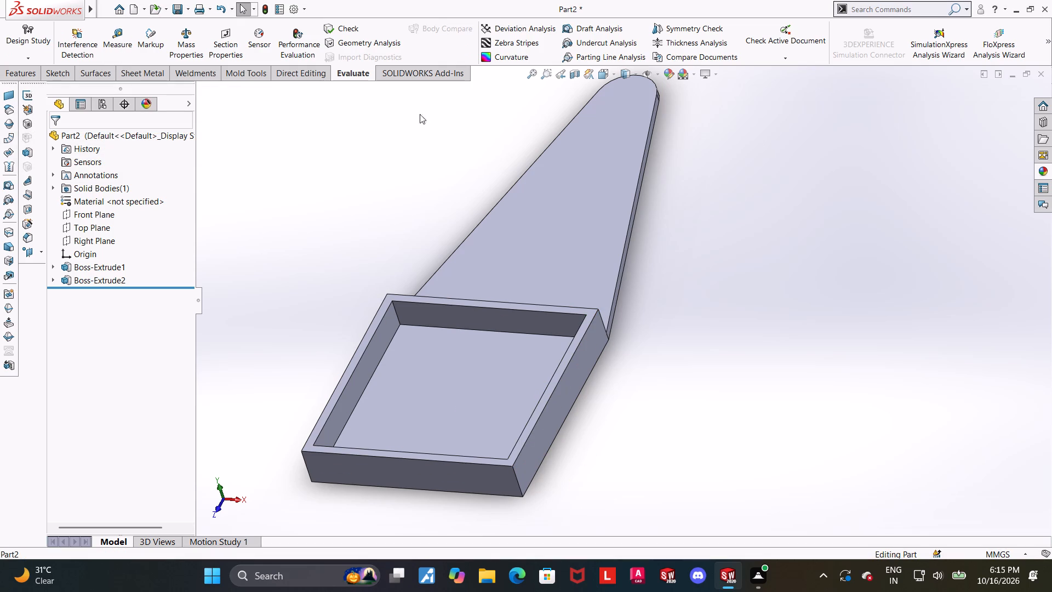
click(115, 41)
click(533, 418)
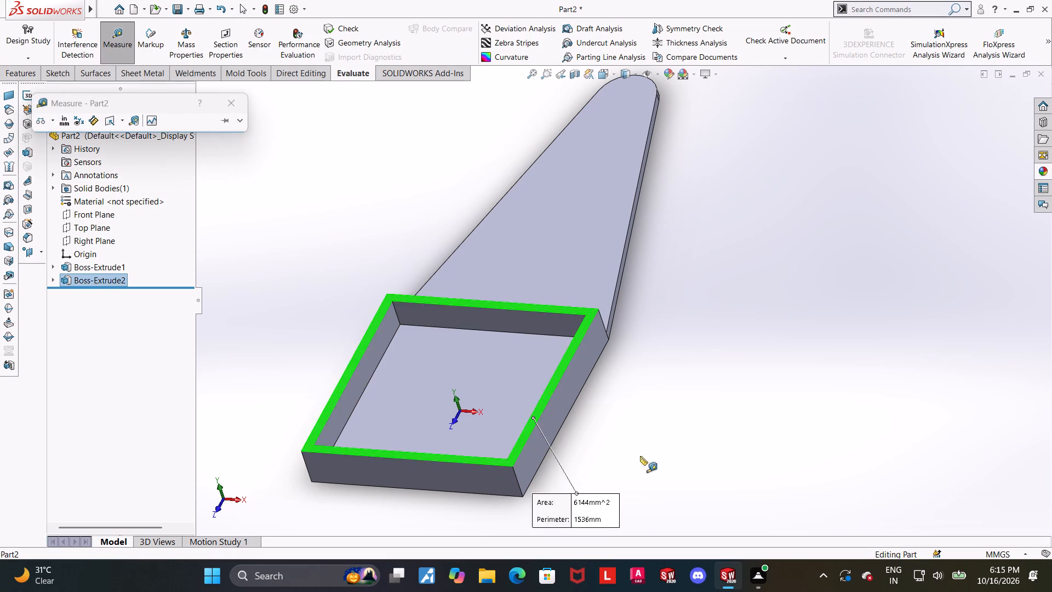
middle_drag(652, 458, 647, 252)
click(489, 182)
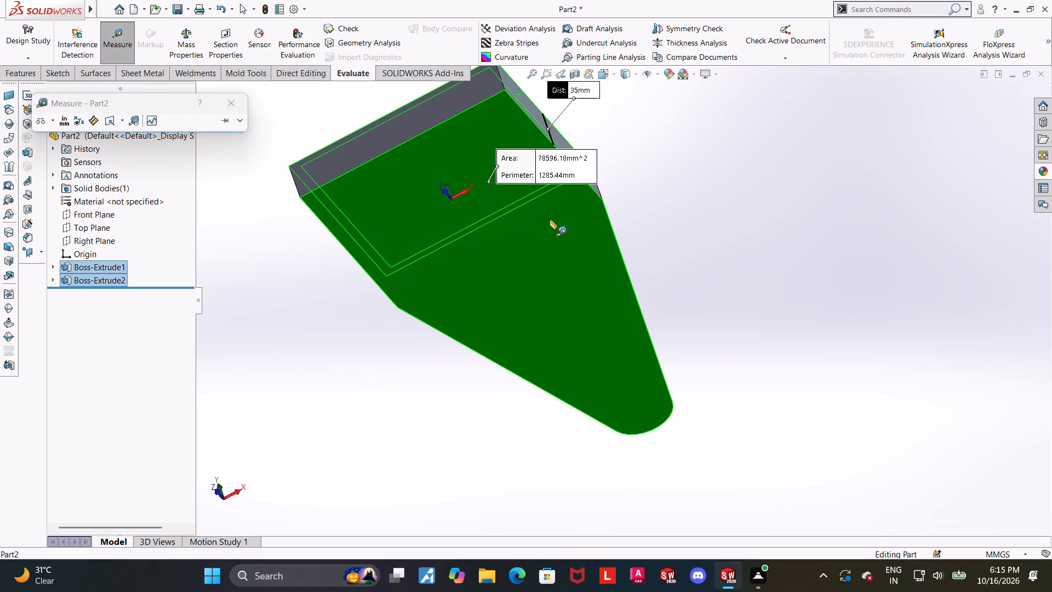
scroll(550, 220, up, 2)
scroll(594, 139, down, 4)
scroll(638, 171, up, 2)
middle_drag(637, 196, 659, 328)
key(Escape)
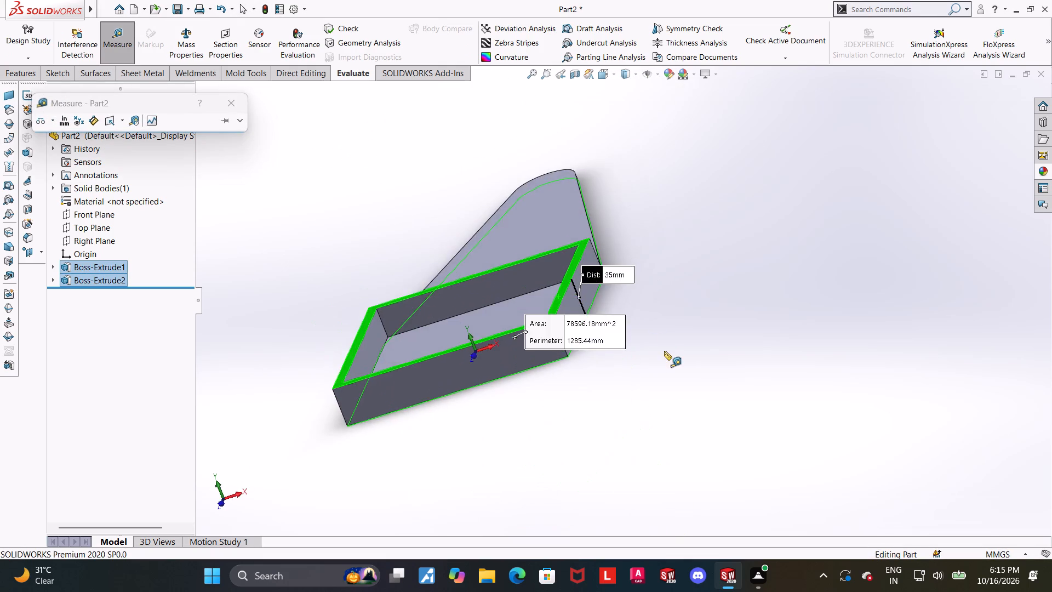
scroll(666, 353, up, 2)
key(Escape)
click(663, 311)
Start a new sketch on the upper face of the tapered part of the plate and view it square-on.
middle_drag(654, 202, 690, 322)
scroll(574, 298, down, 1)
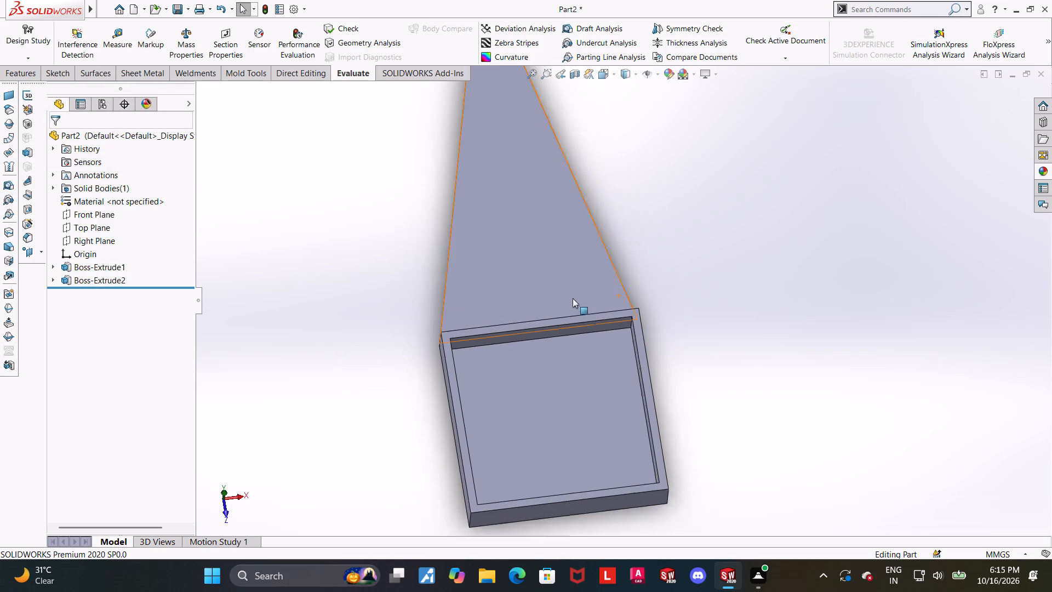
scroll(573, 298, down, 1)
middle_drag(554, 299, 544, 325)
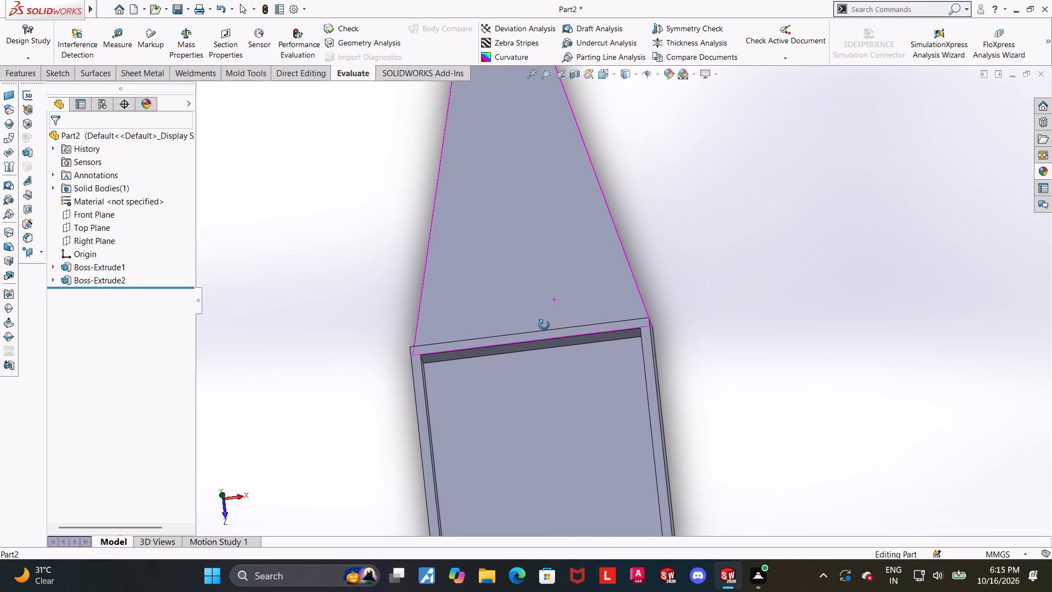
middle_drag(544, 325, 542, 325)
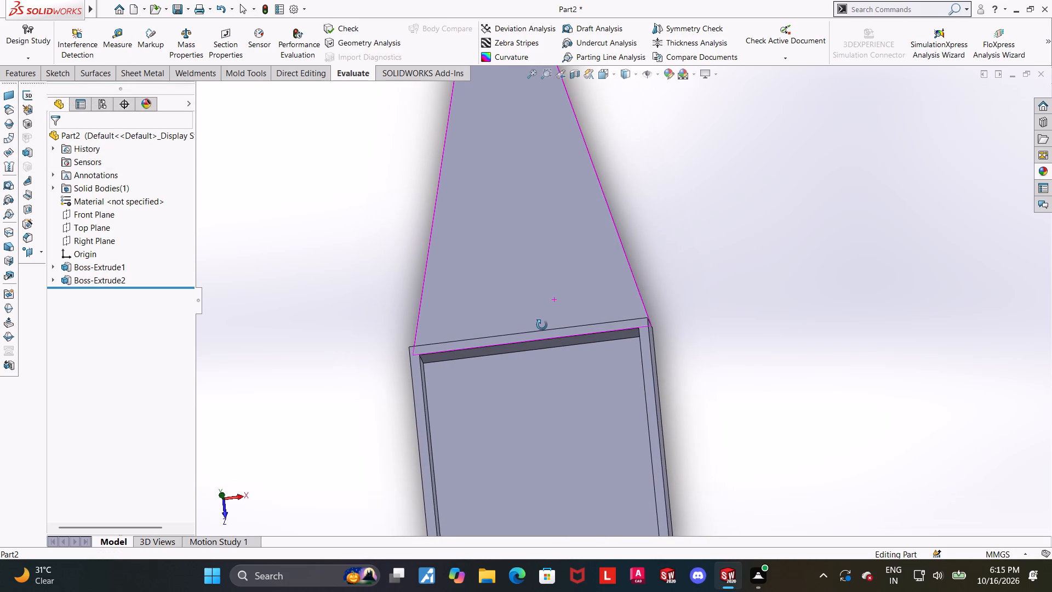
middle_drag(542, 325, 531, 323)
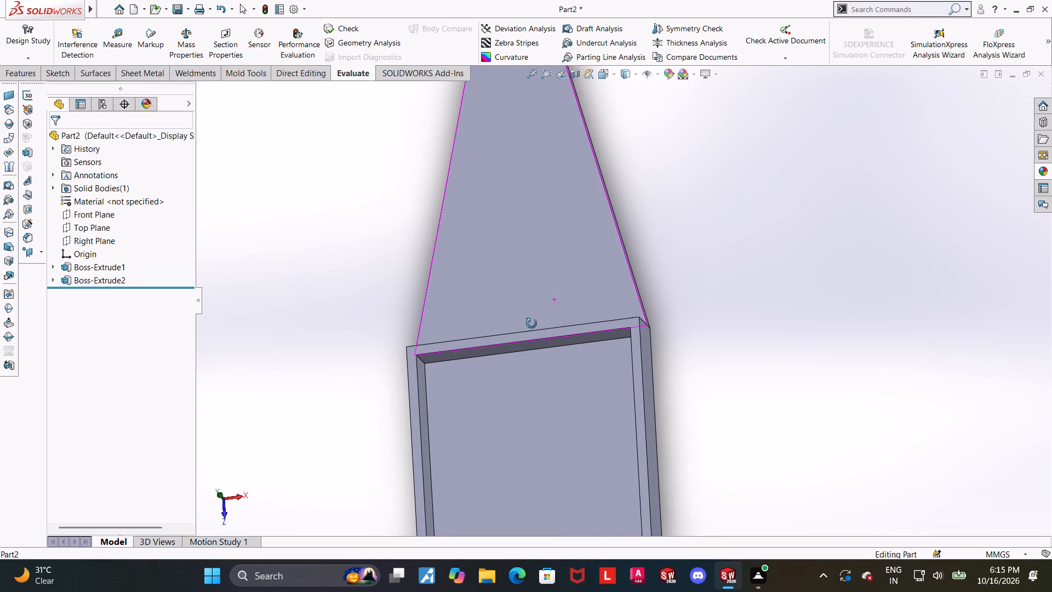
middle_drag(531, 323, 538, 329)
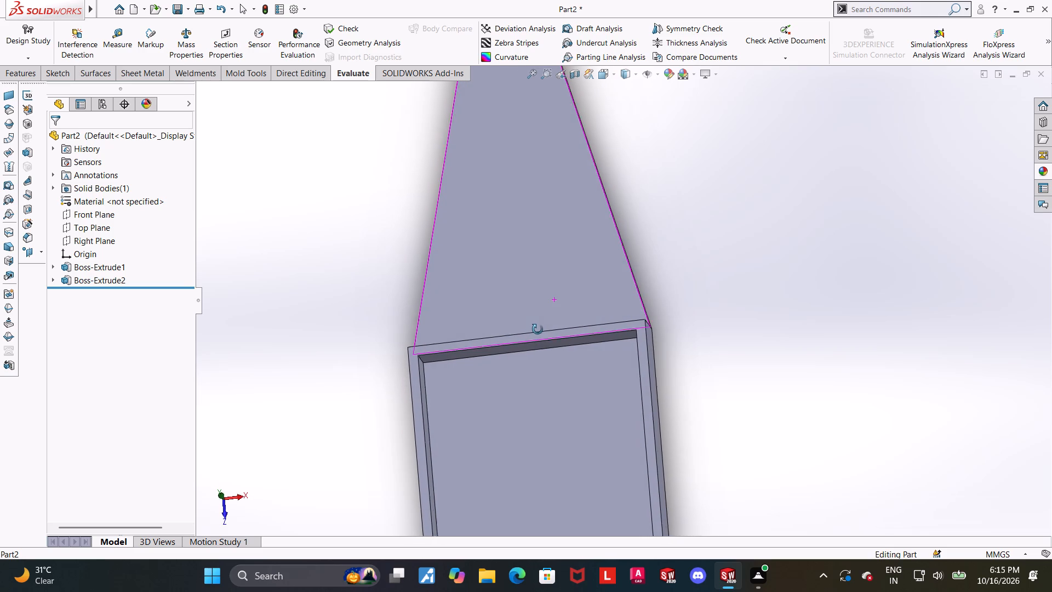
middle_drag(538, 329, 536, 328)
scroll(513, 306, down, 1)
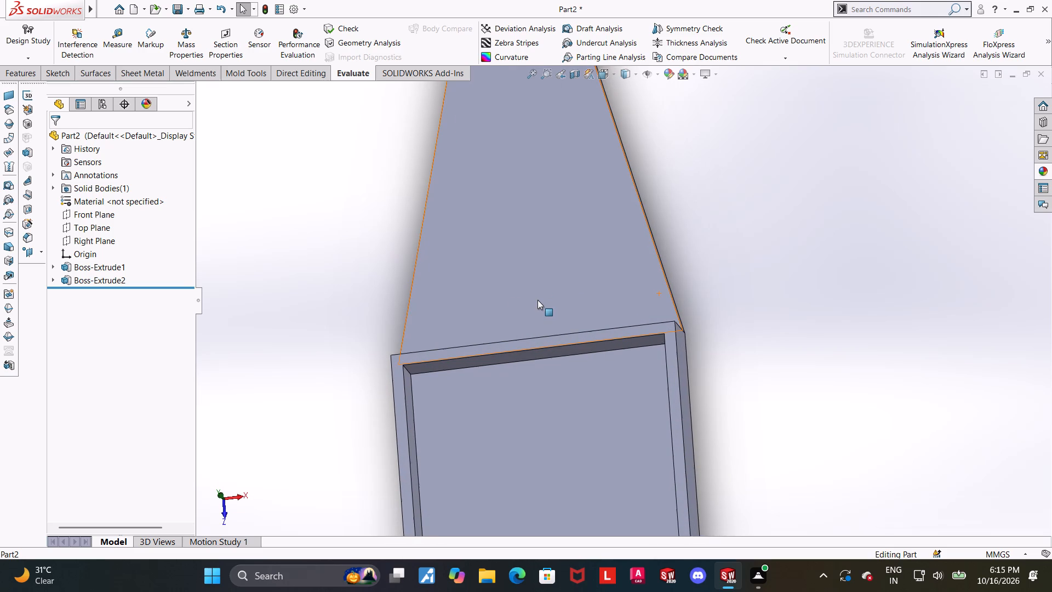
click(538, 300)
click(579, 272)
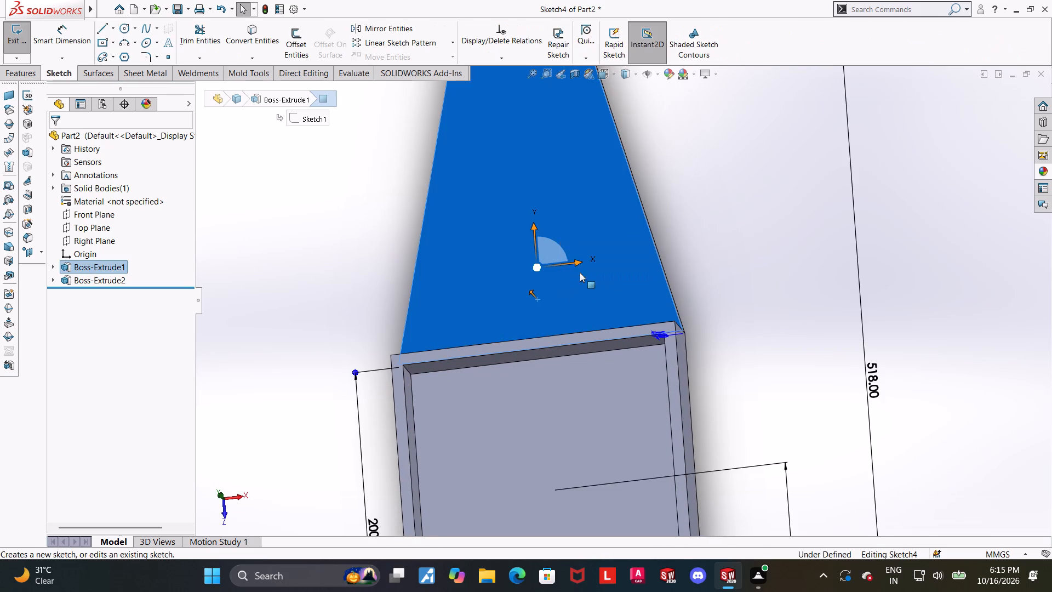
click(106, 294)
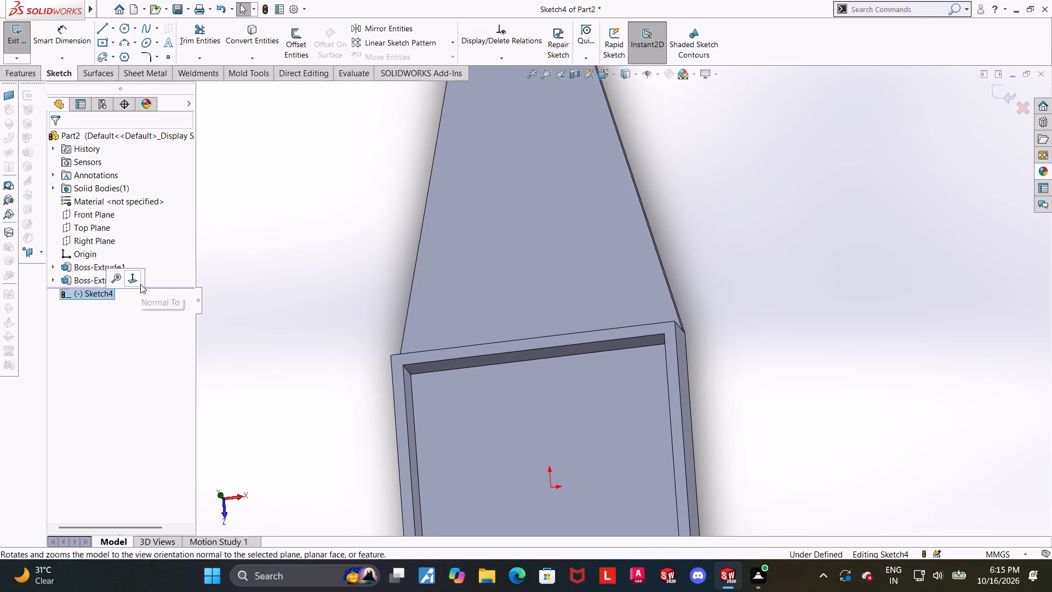
click(138, 281)
scroll(724, 187, down, 1)
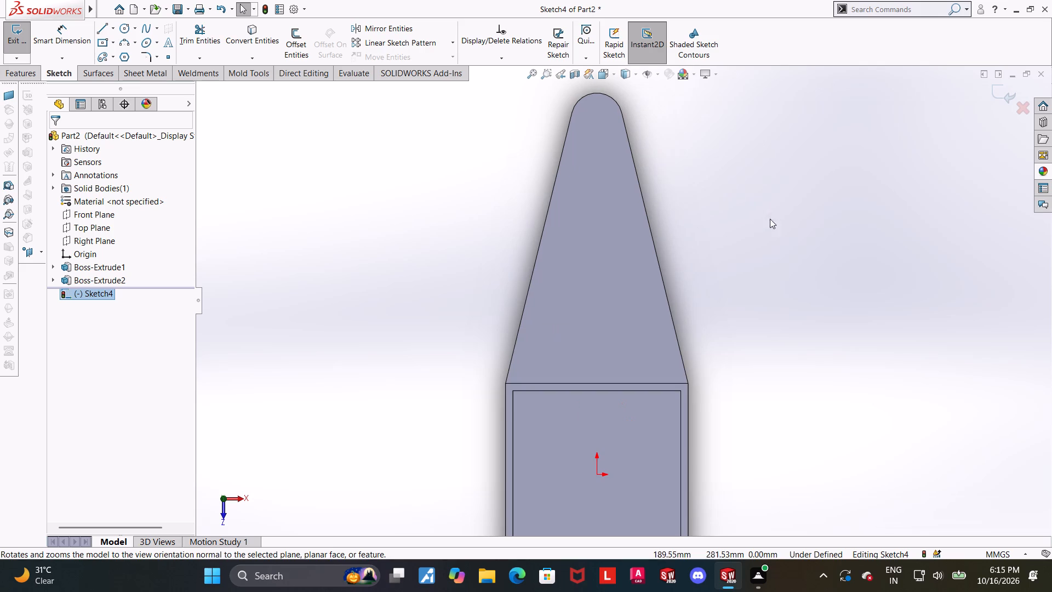
Draw a circle inside the plate's rounded tip, centred in line with the origin.
click(121, 27)
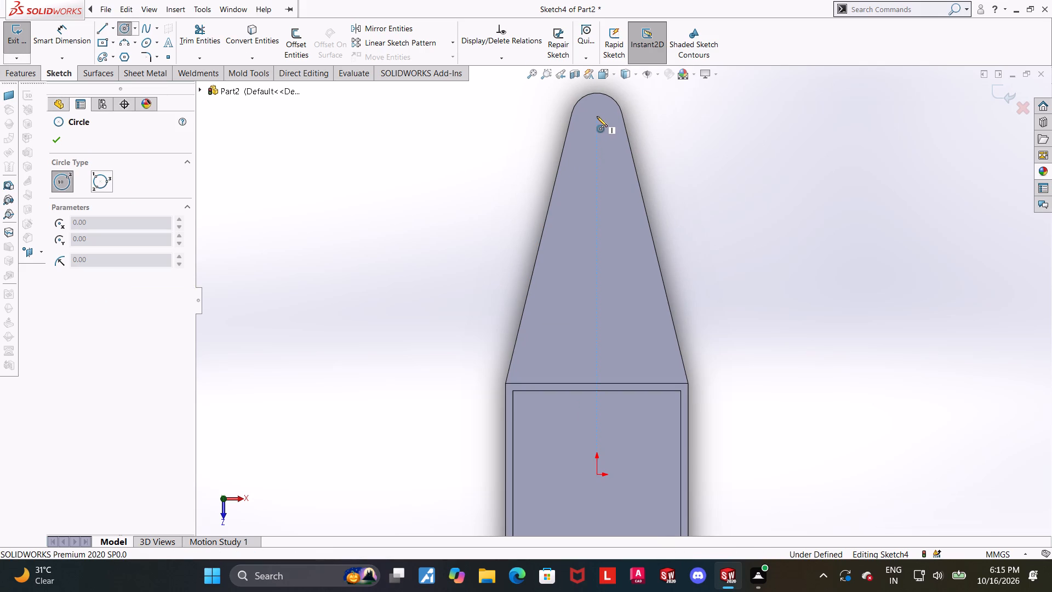
click(597, 116)
click(608, 96)
key(Escape)
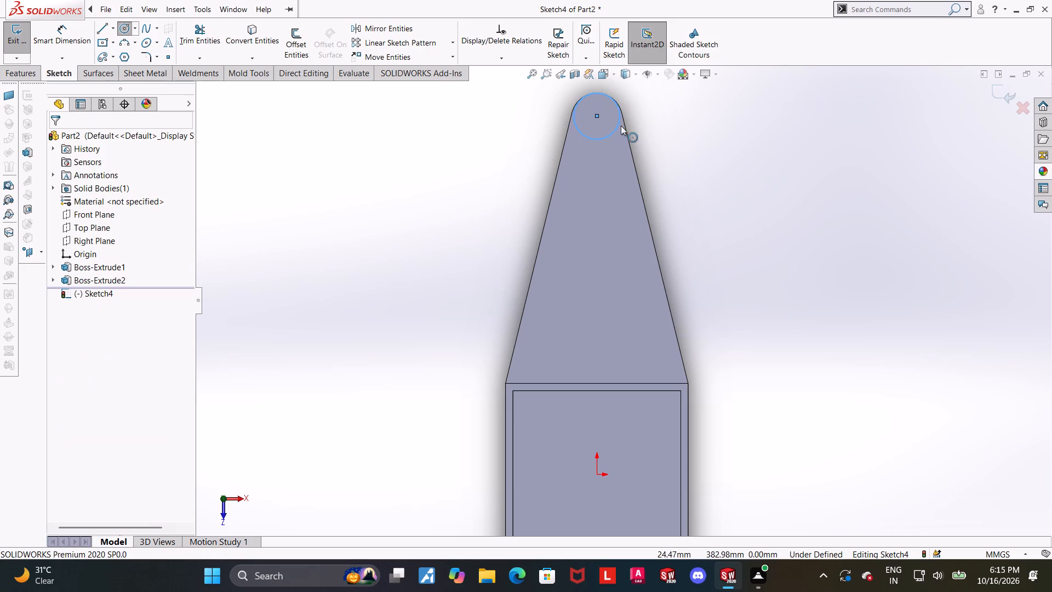
key(Escape)
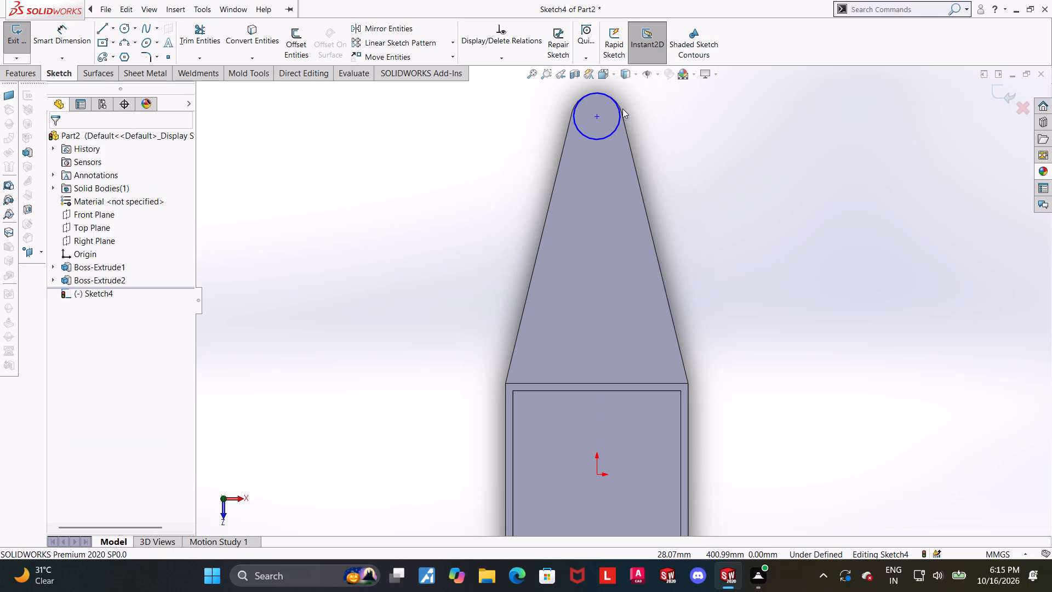
Make the circle coradial with the rounded edge of the plate's tip.
scroll(622, 109, down, 5)
click(674, 151)
key(Escape)
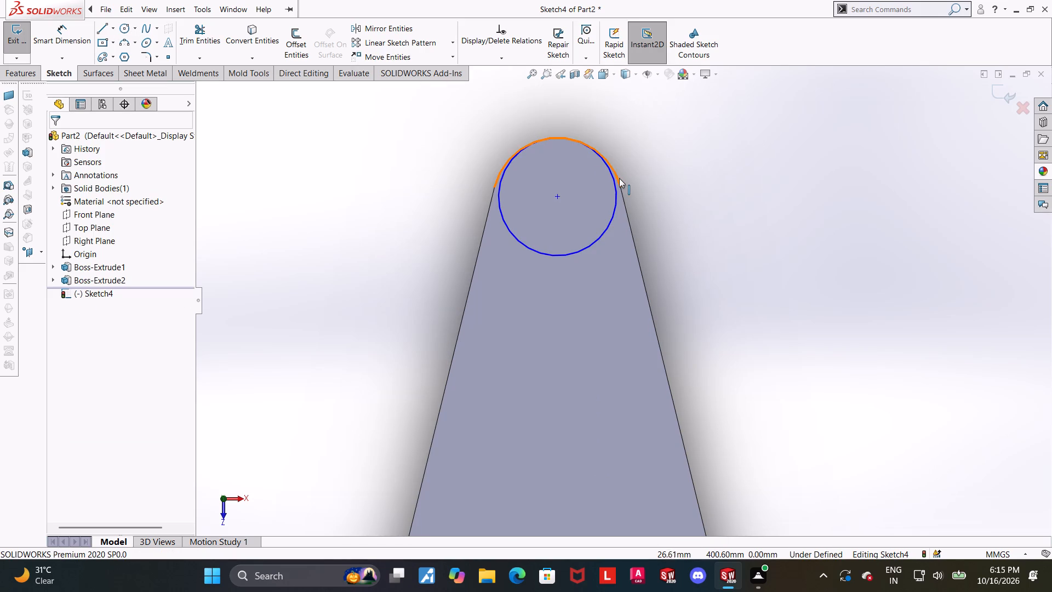
click(619, 178)
ctrl+click(615, 196)
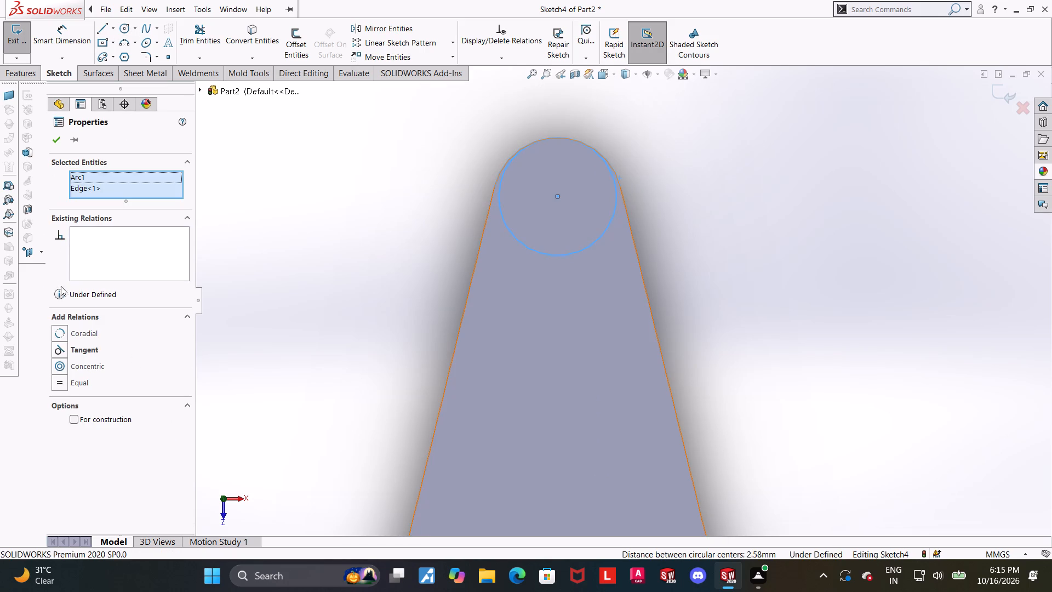
click(60, 336)
click(789, 222)
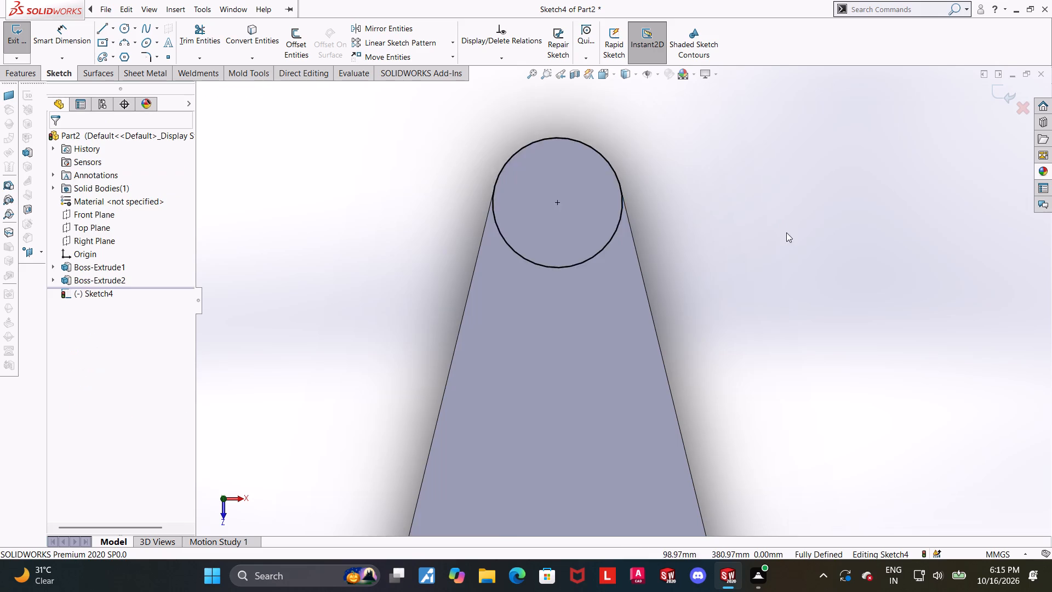
Draw a line along the plate's left tapered edge from the frame's upper-left corner to the circle, tangent to it.
scroll(790, 247, up, 6)
scroll(752, 407, up, 3)
scroll(626, 430, down, 2)
scroll(670, 337, down, 1)
scroll(708, 281, down, 1)
key(Escape)
click(104, 30)
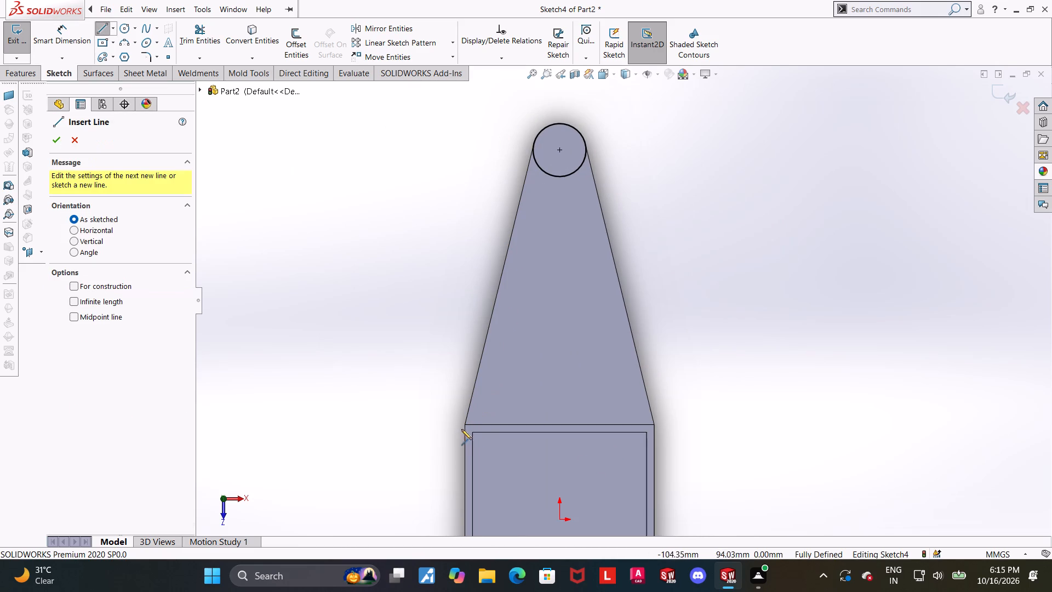
click(465, 426)
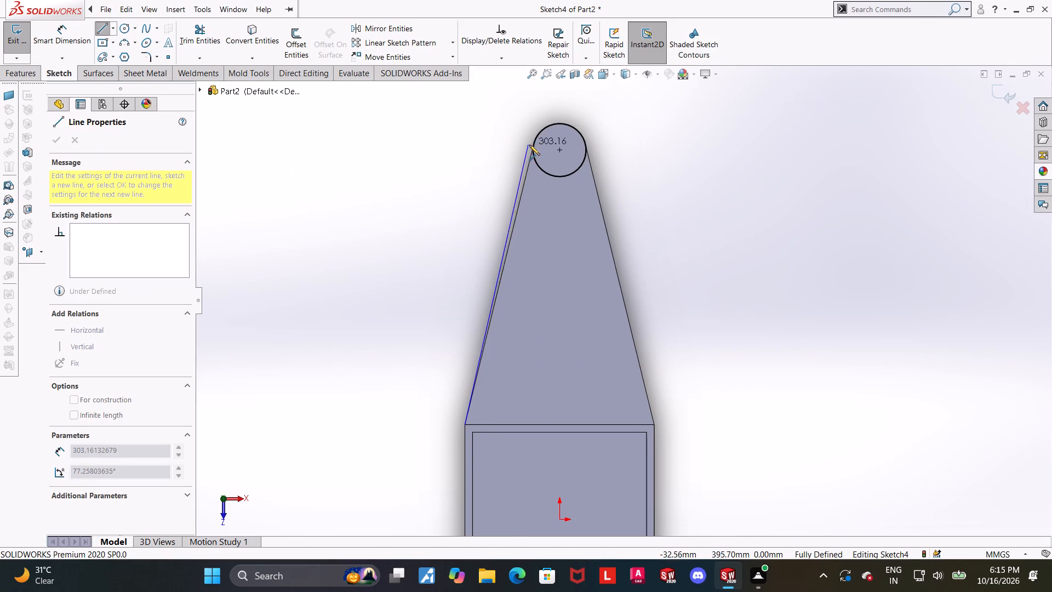
click(532, 145)
key(Escape)
key(Escape)
click(536, 163)
ctrl+click(528, 164)
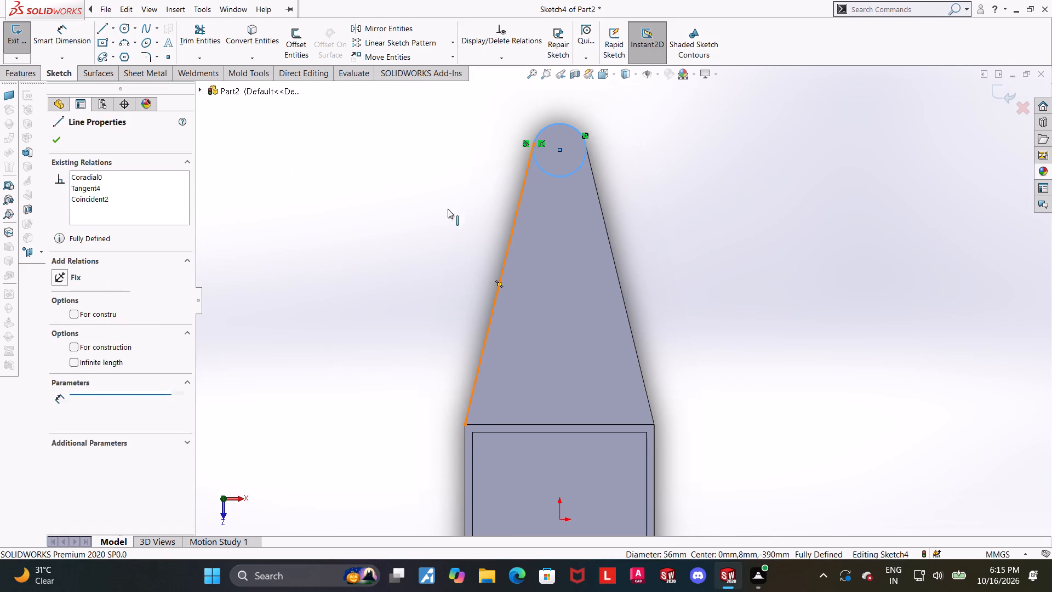
click(59, 337)
click(735, 166)
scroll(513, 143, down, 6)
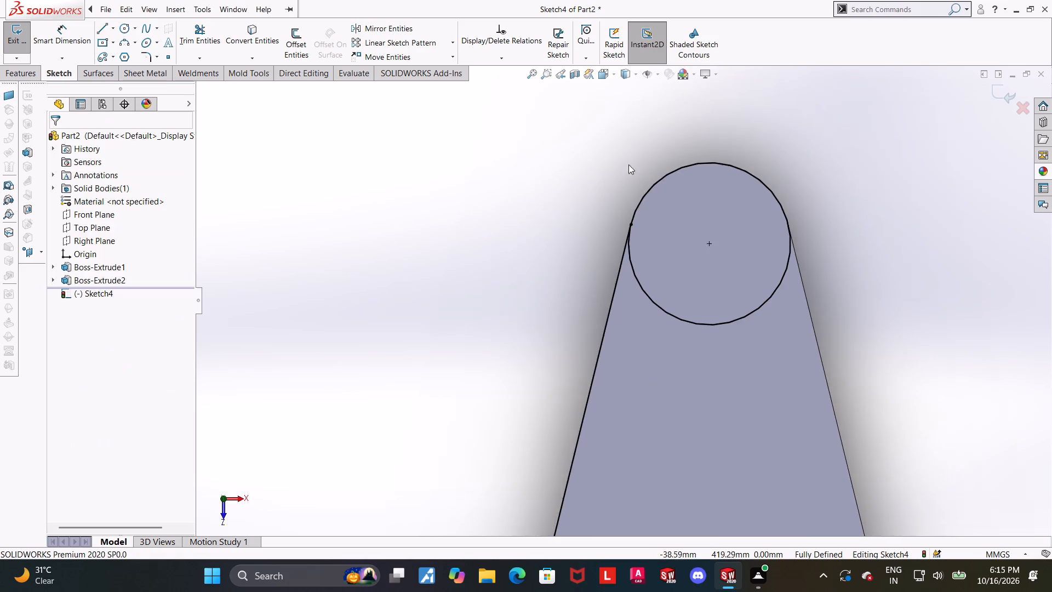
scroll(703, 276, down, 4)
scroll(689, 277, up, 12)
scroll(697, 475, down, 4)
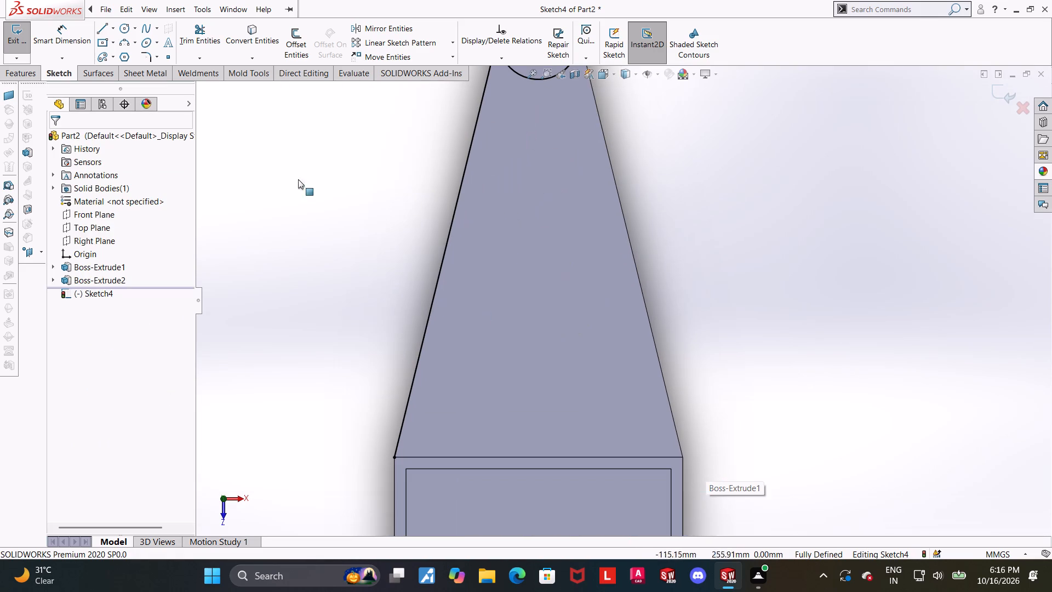
Draw a line along the plate's right tapered edge from the tip circle to the frame's upper-right corner.
key(Escape)
click(102, 32)
scroll(511, 159, up, 4)
scroll(653, 181, down, 3)
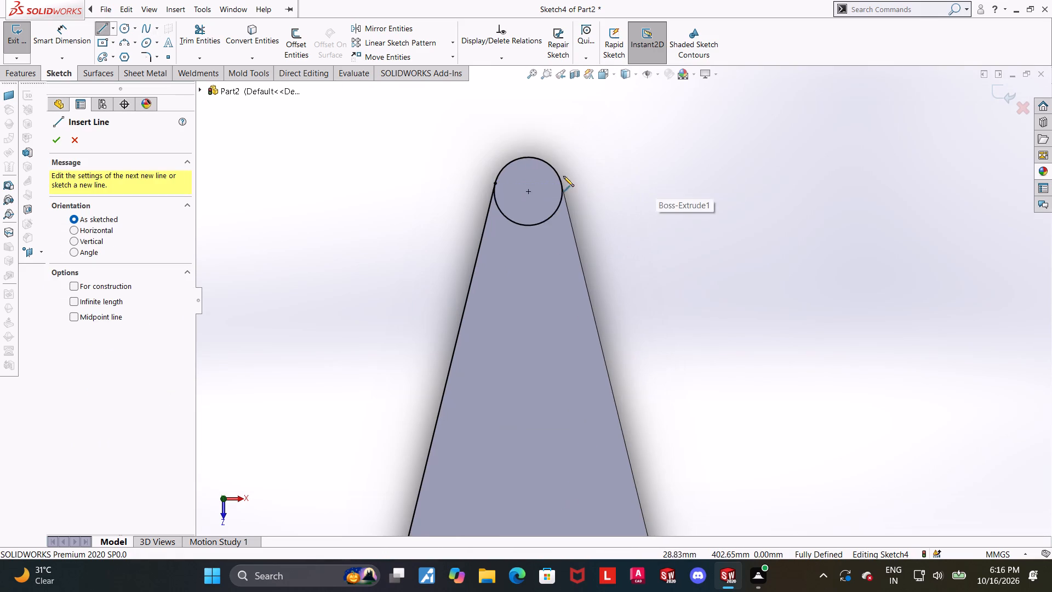
click(562, 178)
scroll(598, 299, up, 4)
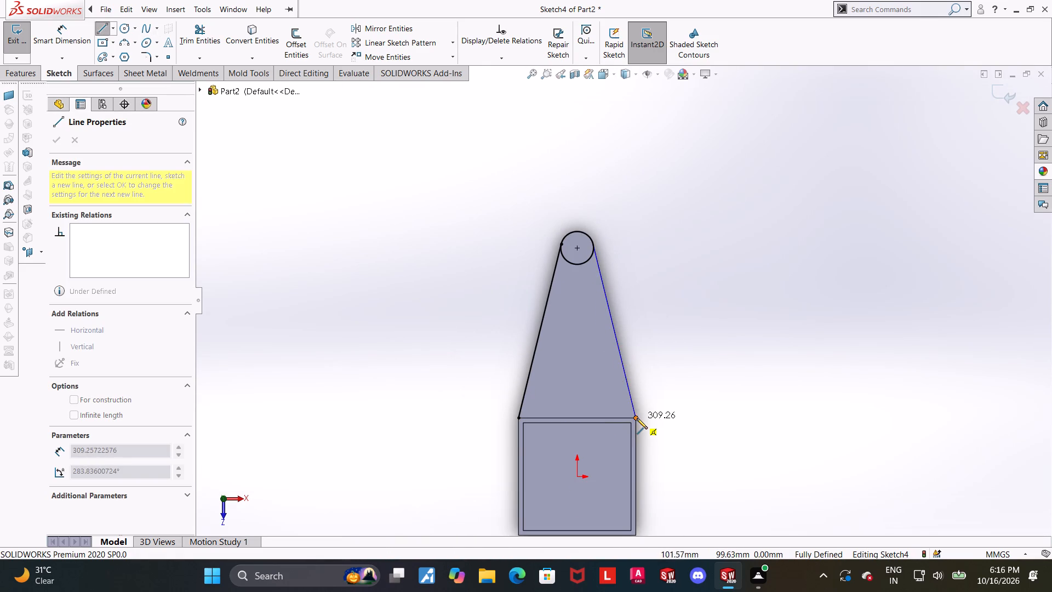
click(637, 418)
key(Escape)
key(Escape)
Make the line on the right tapered edge tangent to the tip circle.
scroll(624, 219, down, 4)
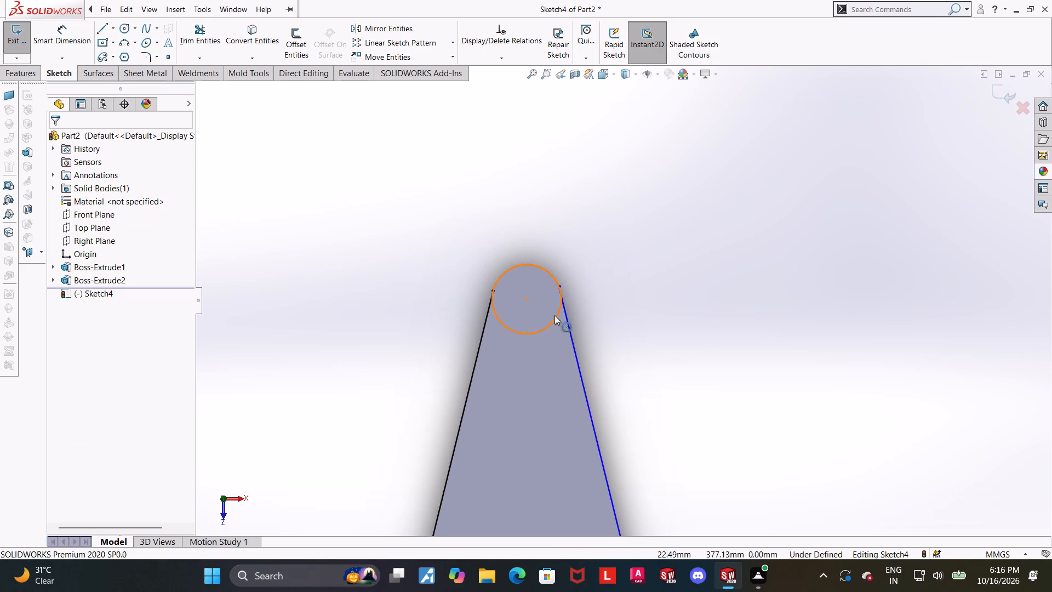
ctrl+click(554, 315)
ctrl+click(569, 320)
click(66, 334)
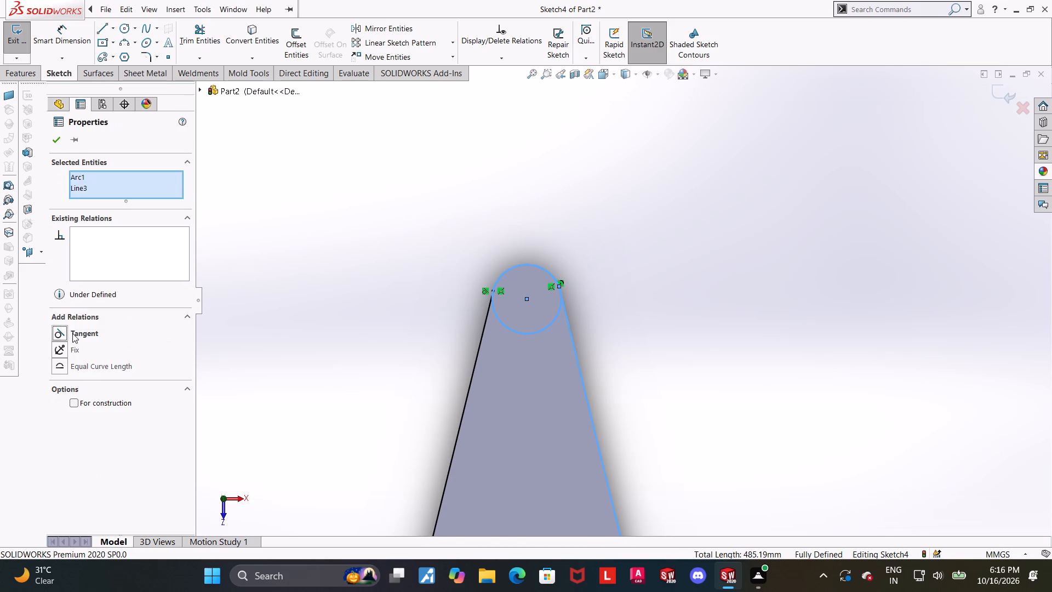
scroll(672, 320, up, 4)
click(678, 349)
scroll(672, 375, down, 4)
scroll(670, 376, up, 4)
scroll(639, 439, down, 3)
key(Escape)
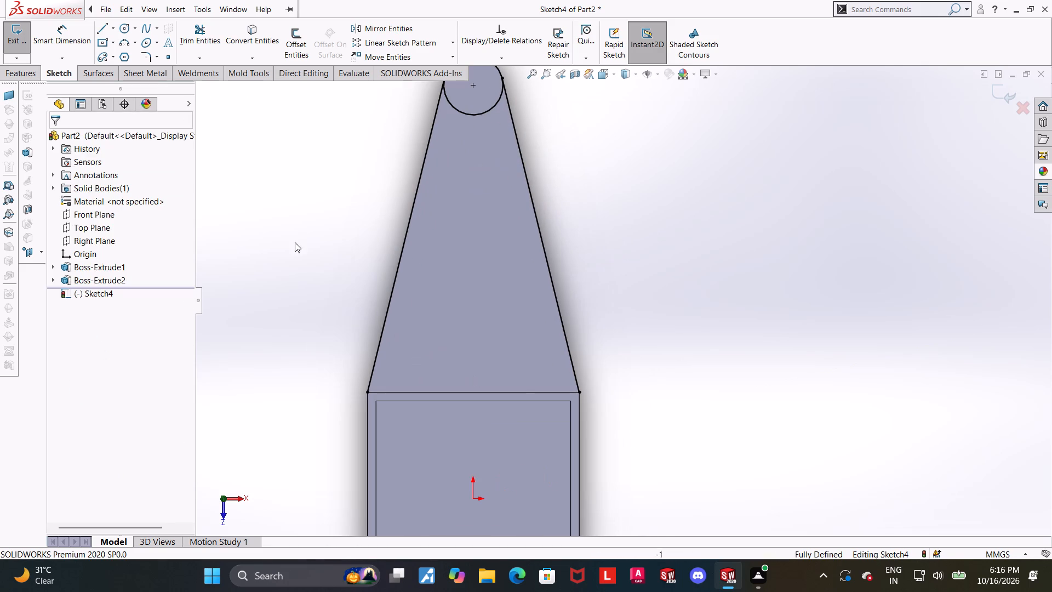
Draw a 200 mm horizontal line along the frame's upper edge, joining the lower ends of the two tapered lines.
click(106, 32)
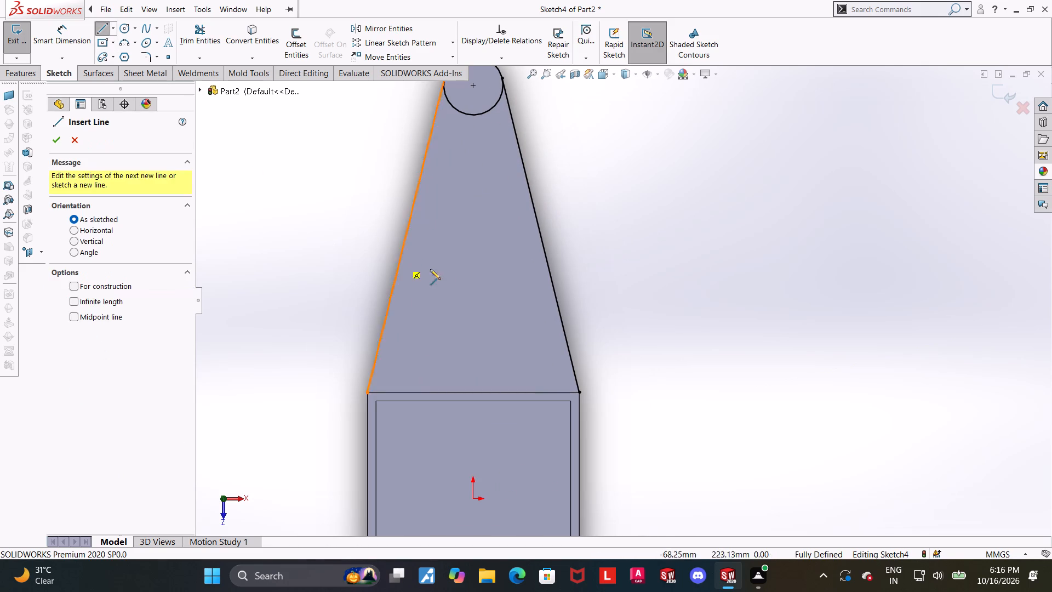
click(366, 392)
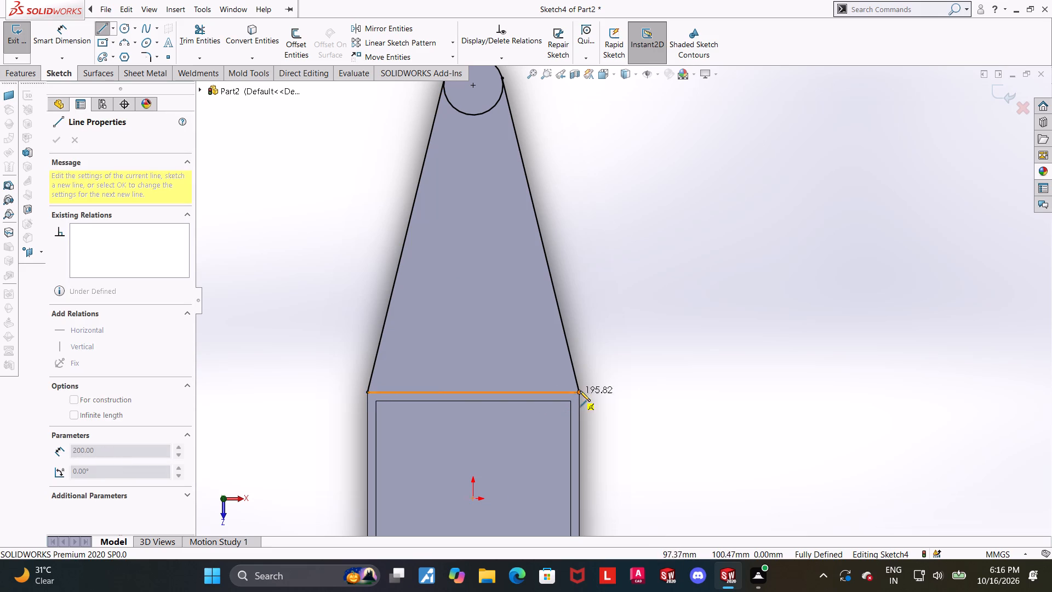
click(581, 391)
key(Escape)
key(Escape)
Trim away the part of the tip circle inside the tapered outline, leaving only the rounded end.
scroll(569, 385, up, 3)
scroll(548, 172, down, 3)
key(Escape)
click(203, 26)
drag(558, 212, 545, 264)
key(Escape)
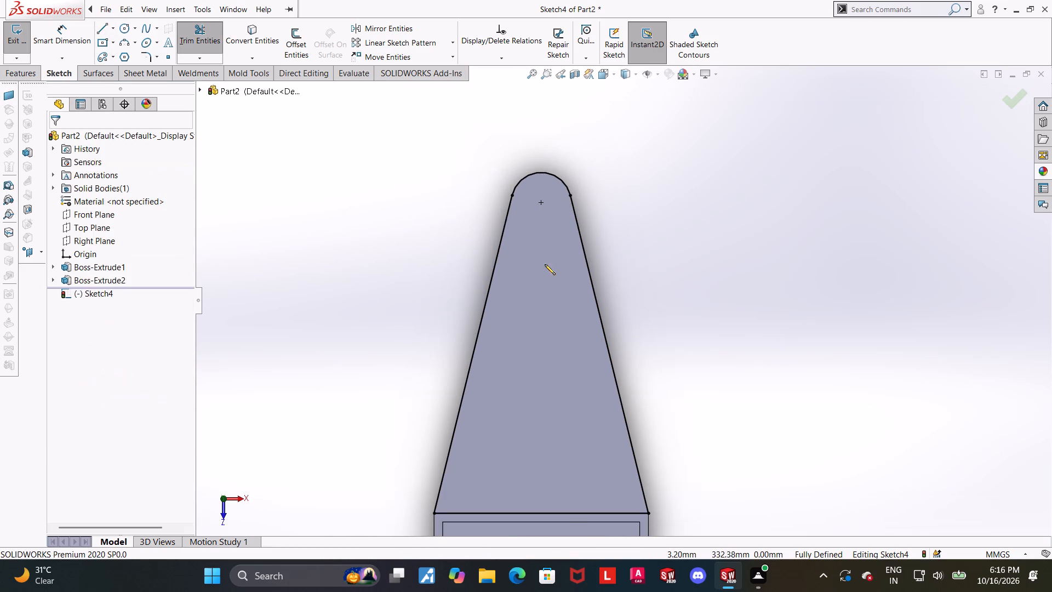
scroll(544, 265, up, 3)
scroll(735, 399, down, 1)
key(Escape)
scroll(643, 386, down, 1)
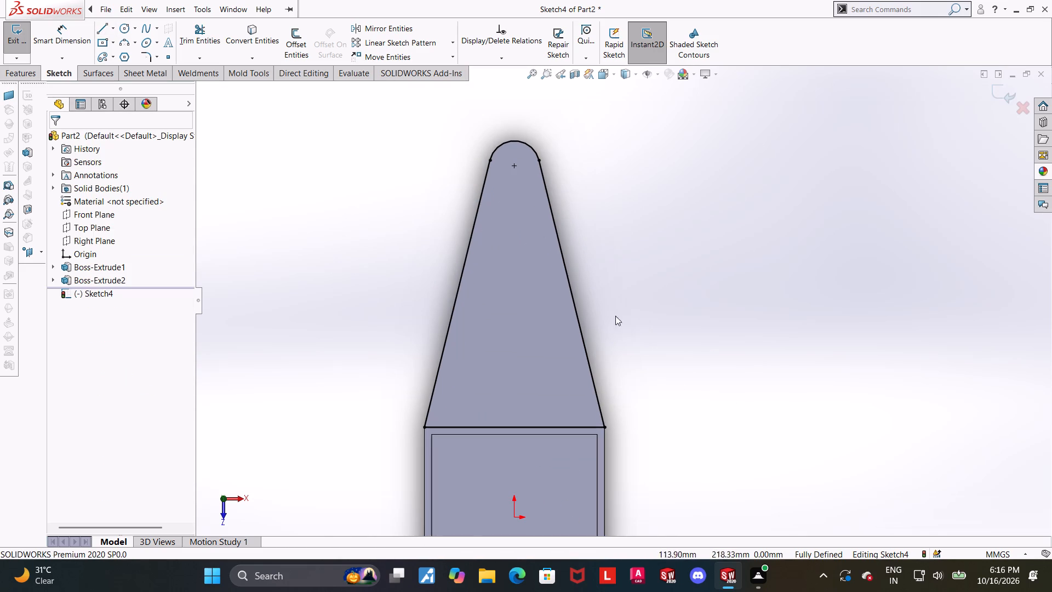
key(Escape)
Offset the whole tapered outline, its two sides, tip arc and base line, 8 mm inward.
click(300, 35)
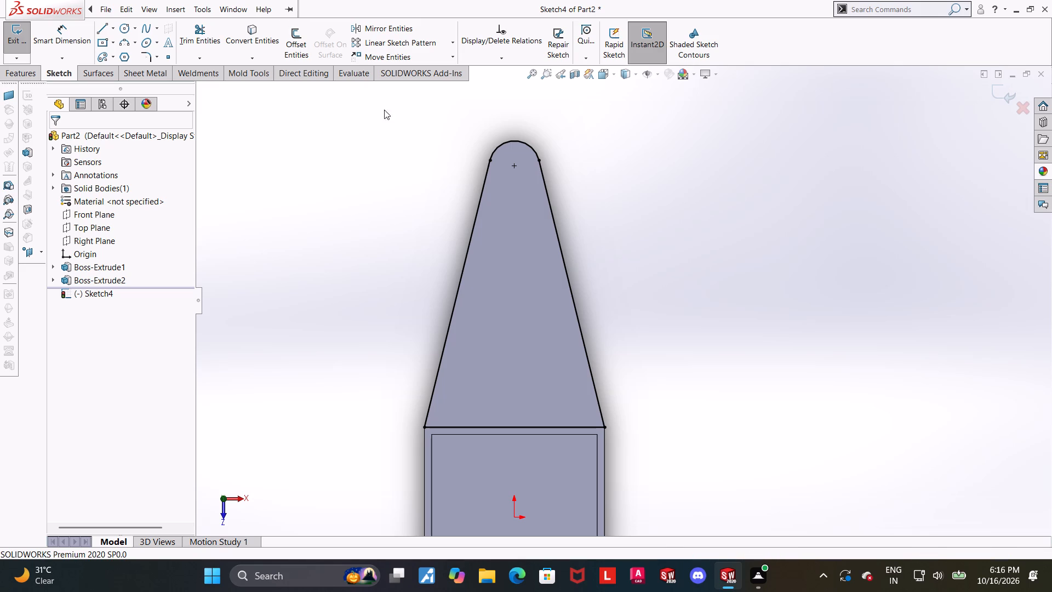
click(297, 39)
click(476, 229)
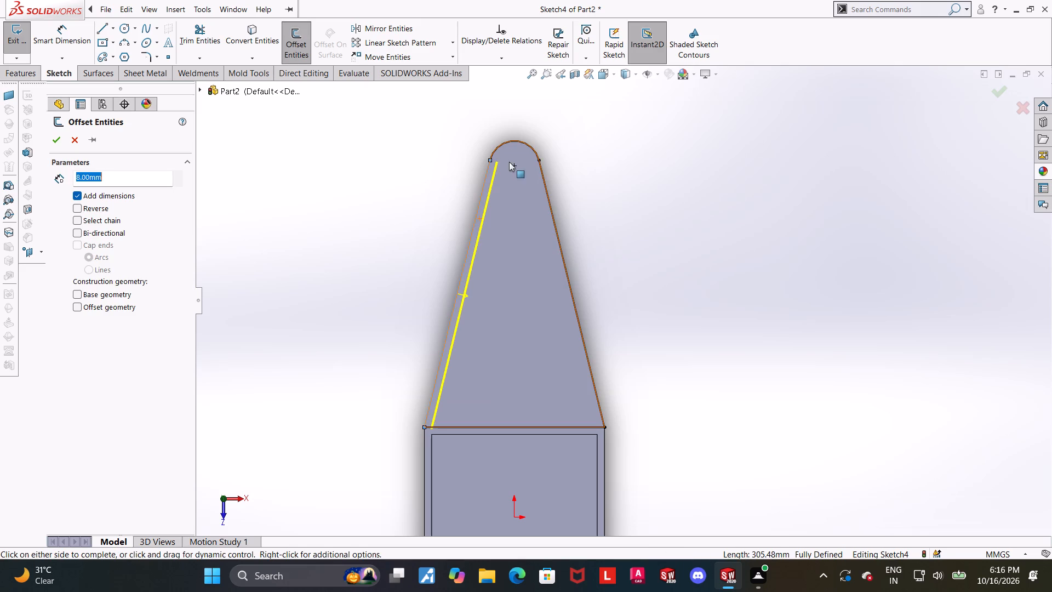
click(510, 143)
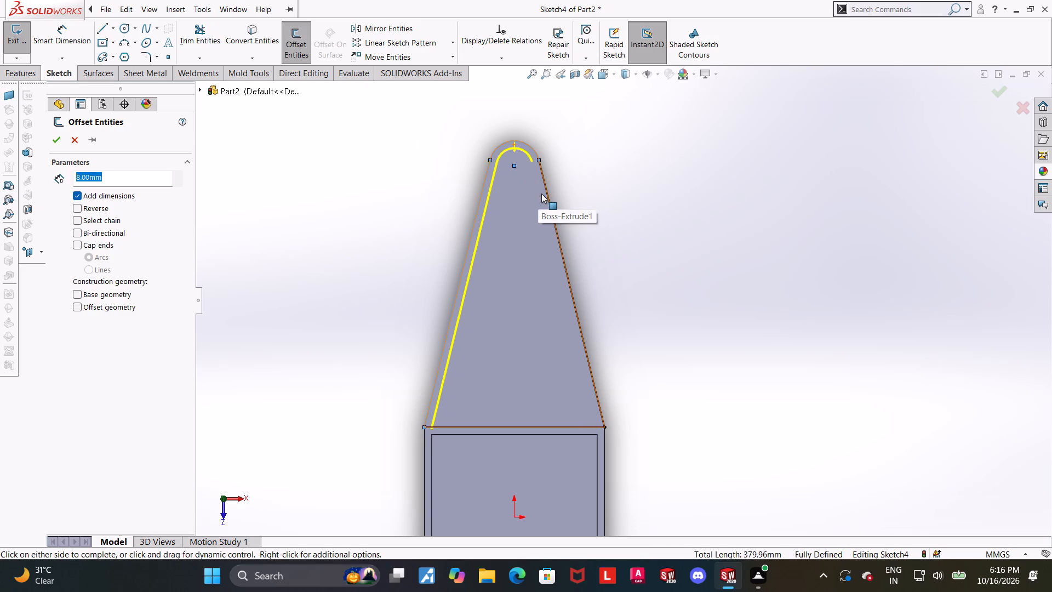
click(548, 198)
click(550, 427)
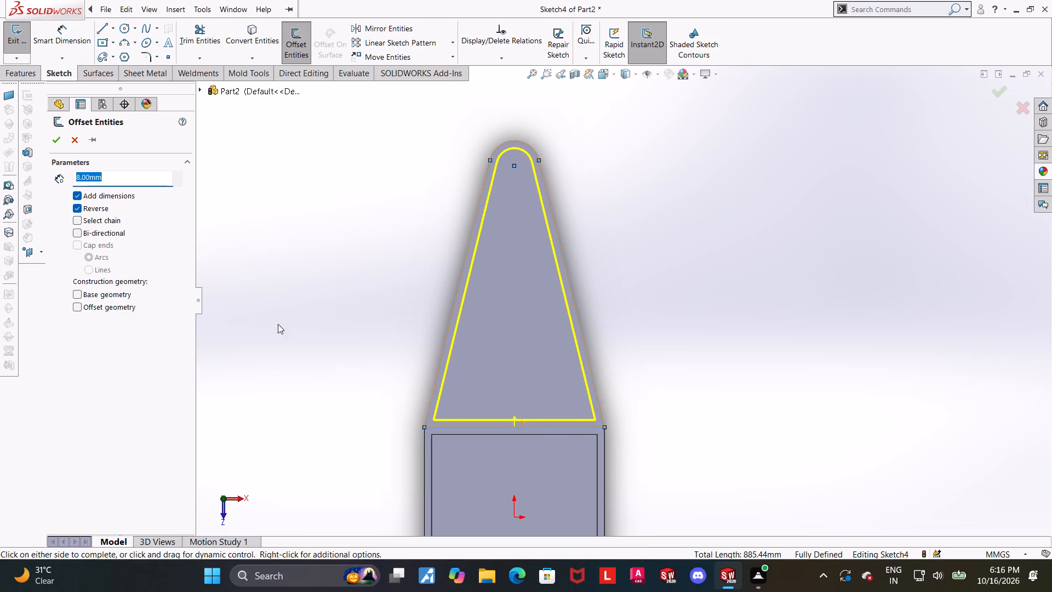
click(54, 136)
scroll(750, 325, up, 2)
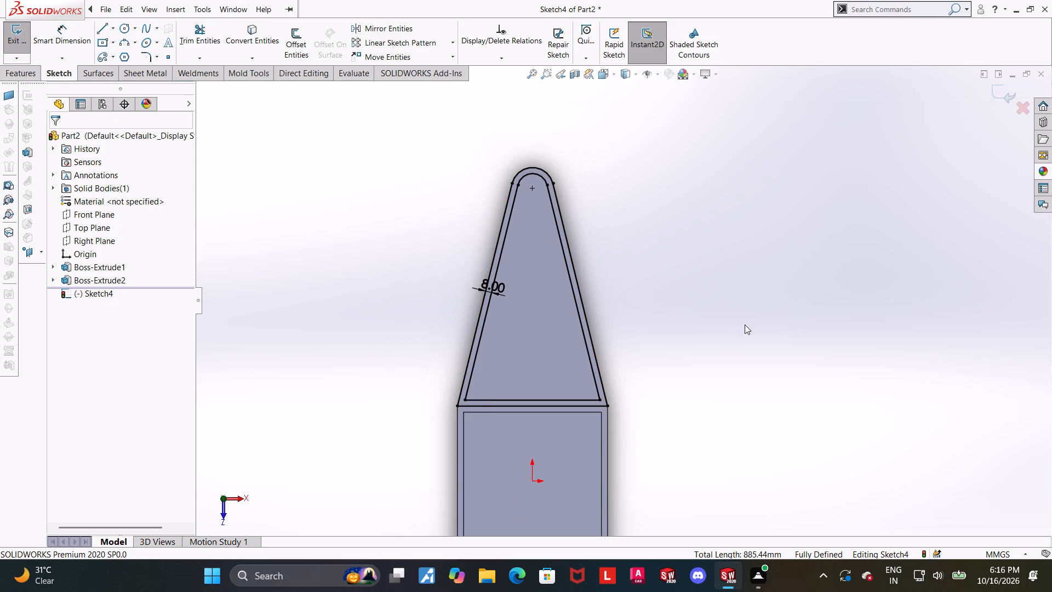
Examine the double tapered outline and its position relative to the raised square frame from several angles.
middle_drag(722, 335, 703, 298)
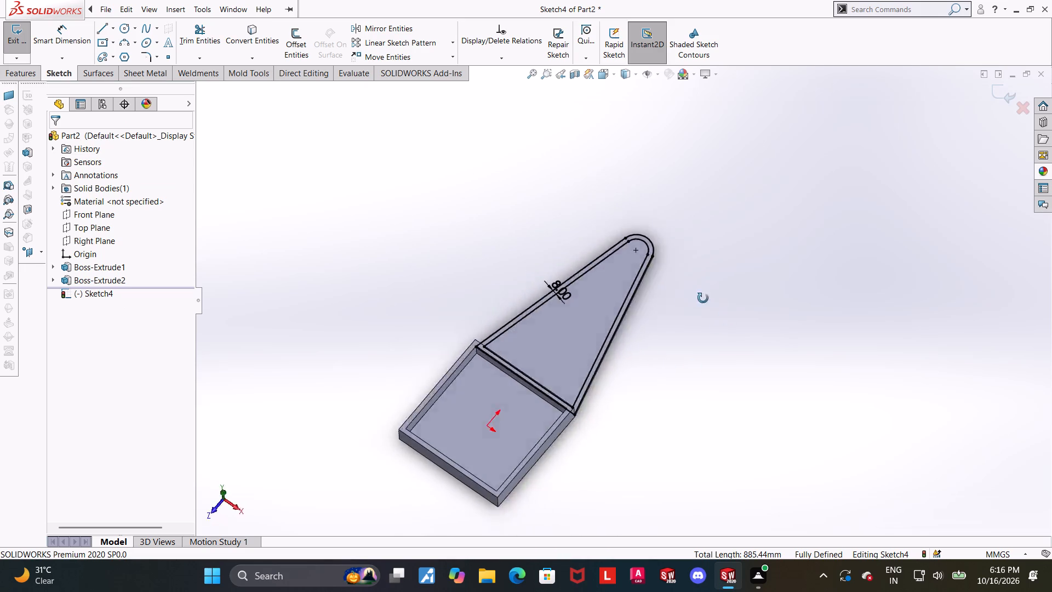
middle_drag(703, 298, 706, 320)
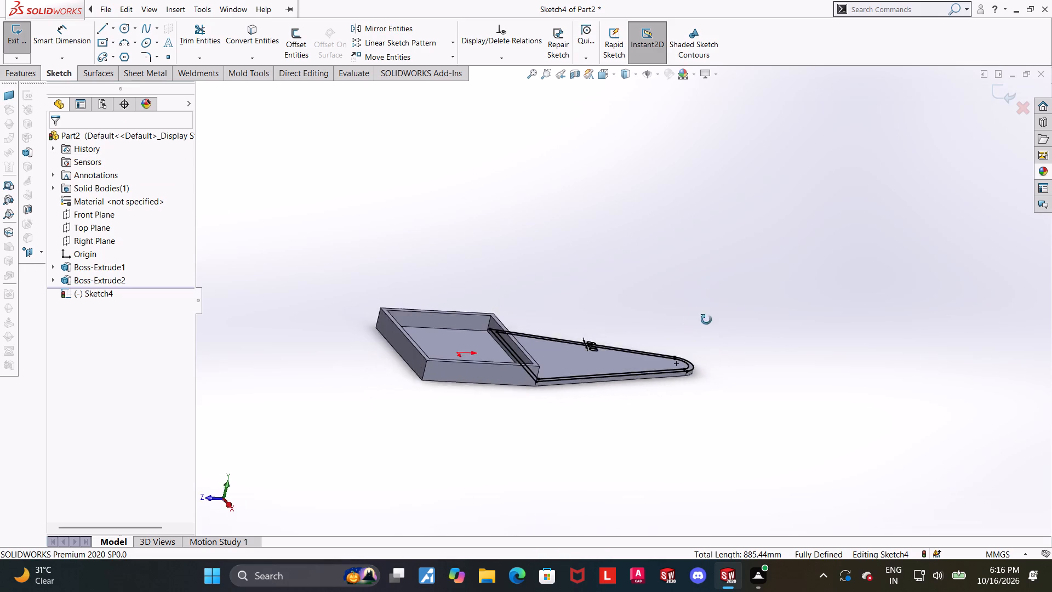
middle_drag(706, 320, 725, 310)
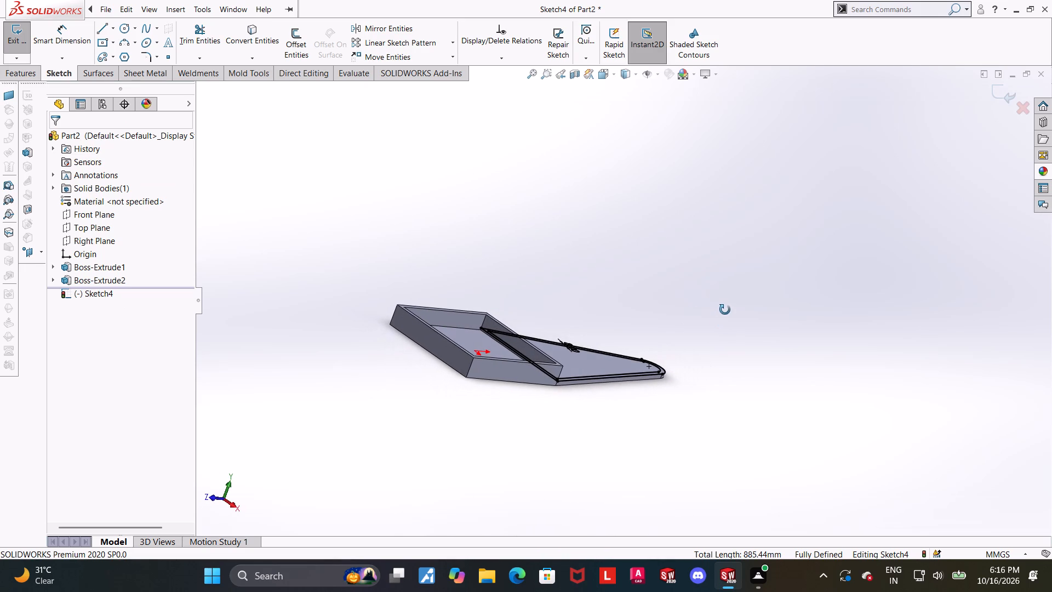
middle_drag(725, 310, 707, 319)
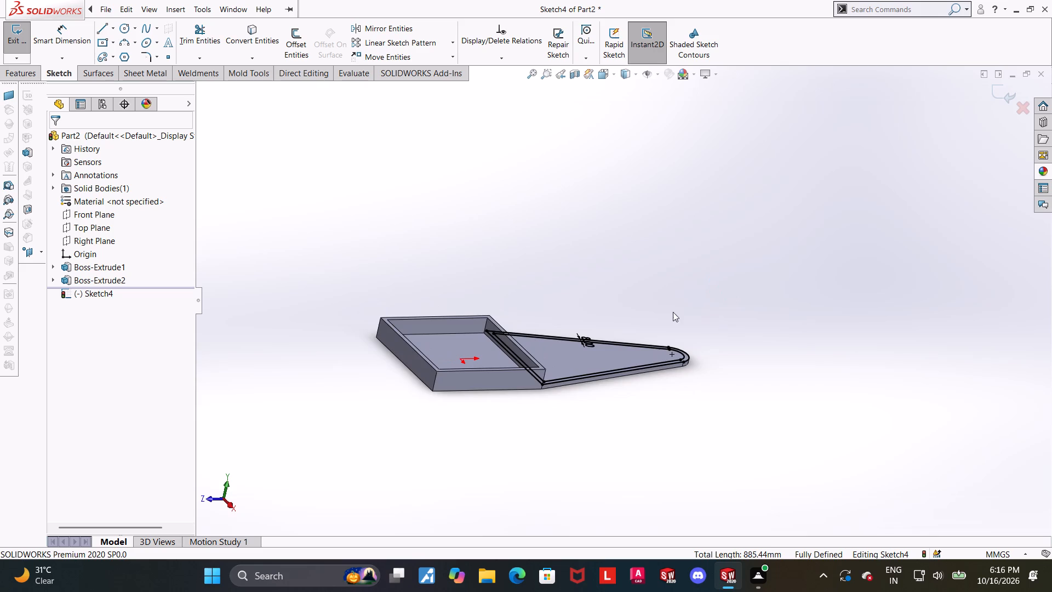
scroll(642, 303, down, 3)
scroll(625, 309, up, 1)
middle_drag(612, 314, 590, 325)
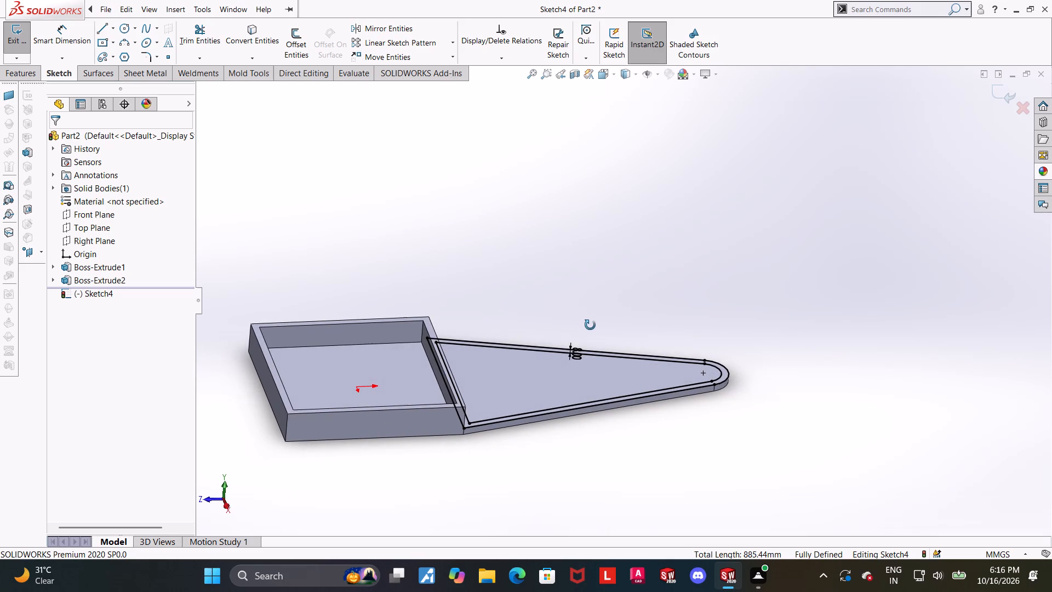
middle_drag(590, 325, 590, 325)
scroll(464, 354, down, 3)
middle_drag(461, 372, 472, 380)
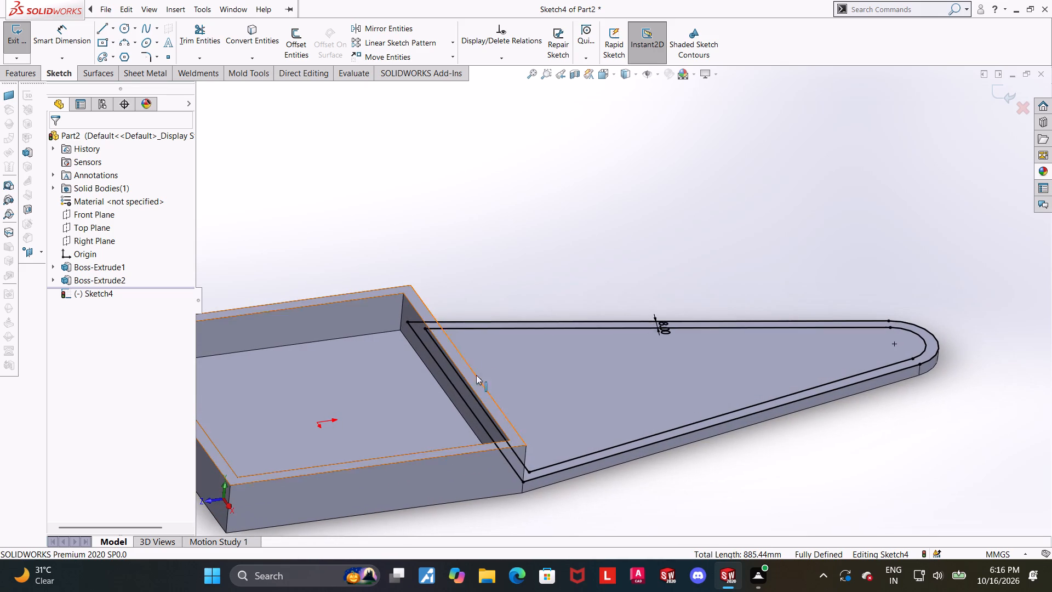
Extrude the double-outline tapered profile Up To Surface, ending at the square frame's top face, with merged result.
click(997, 90)
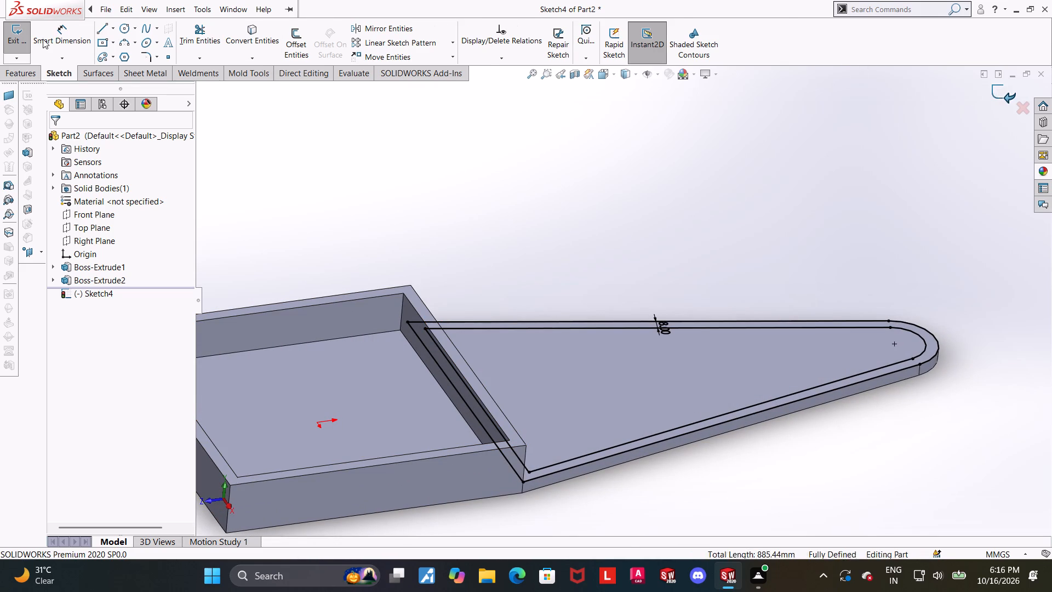
click(31, 69)
click(25, 45)
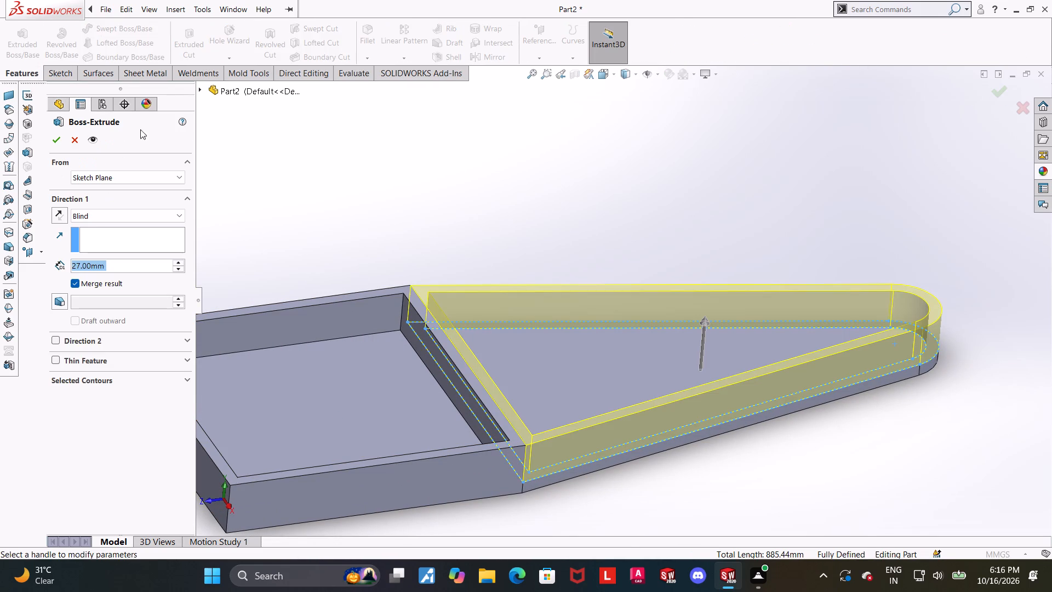
click(95, 215)
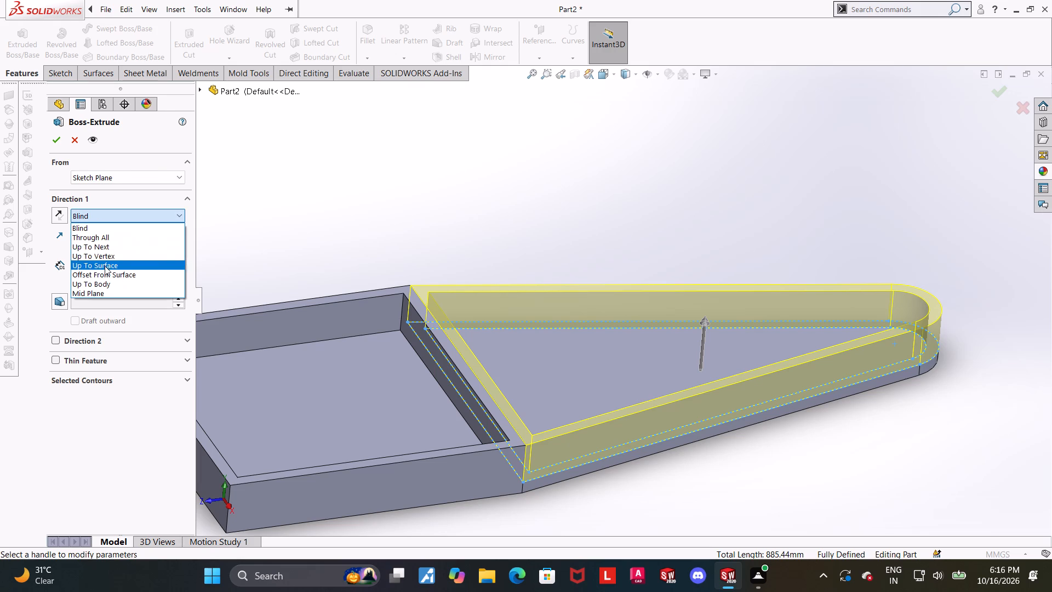
click(105, 266)
middle_drag(460, 351, 451, 349)
click(449, 347)
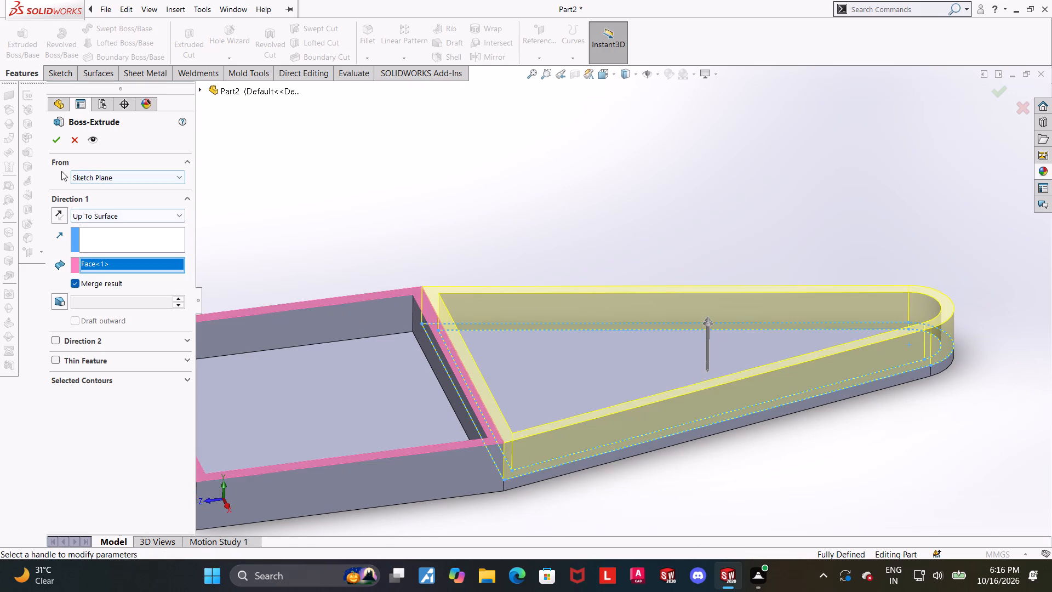
click(55, 141)
scroll(586, 220, up, 3)
click(658, 390)
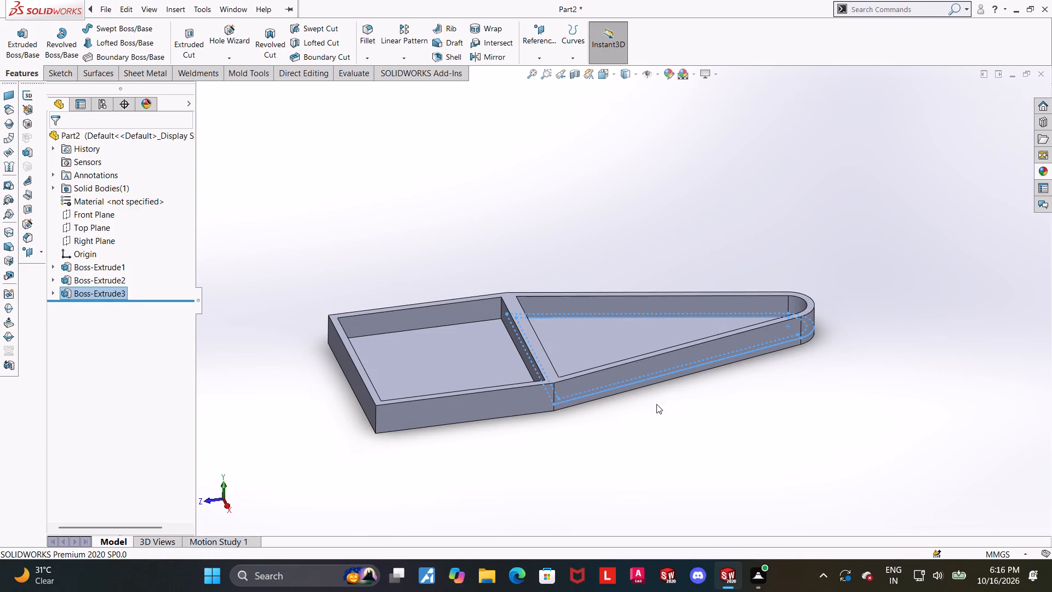
Reopen the sketch of the tapered wall extrusion for editing, viewed square-on.
middle_drag(656, 401, 711, 394)
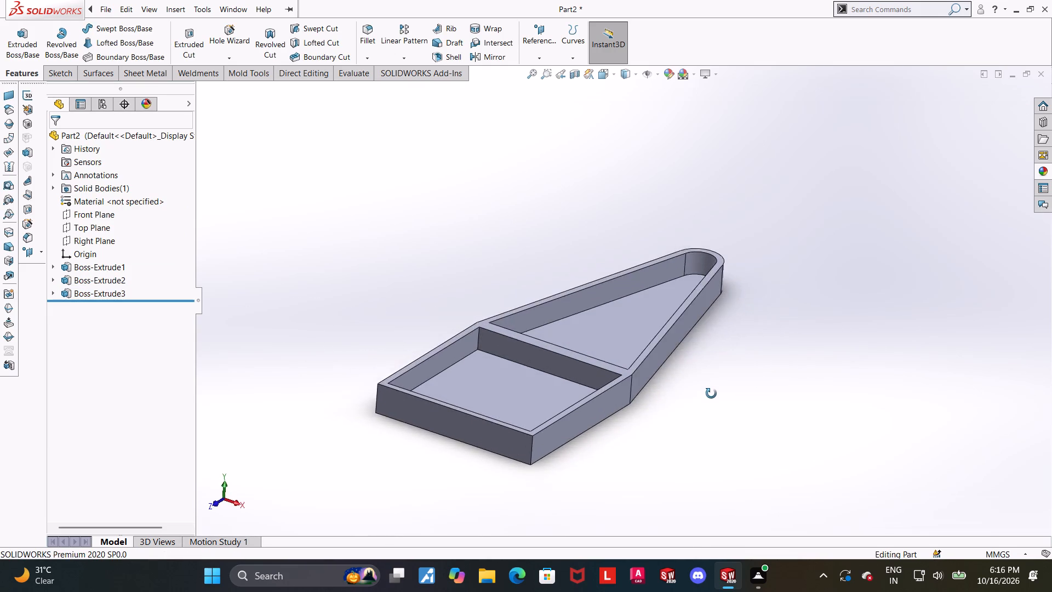
middle_drag(711, 394, 726, 433)
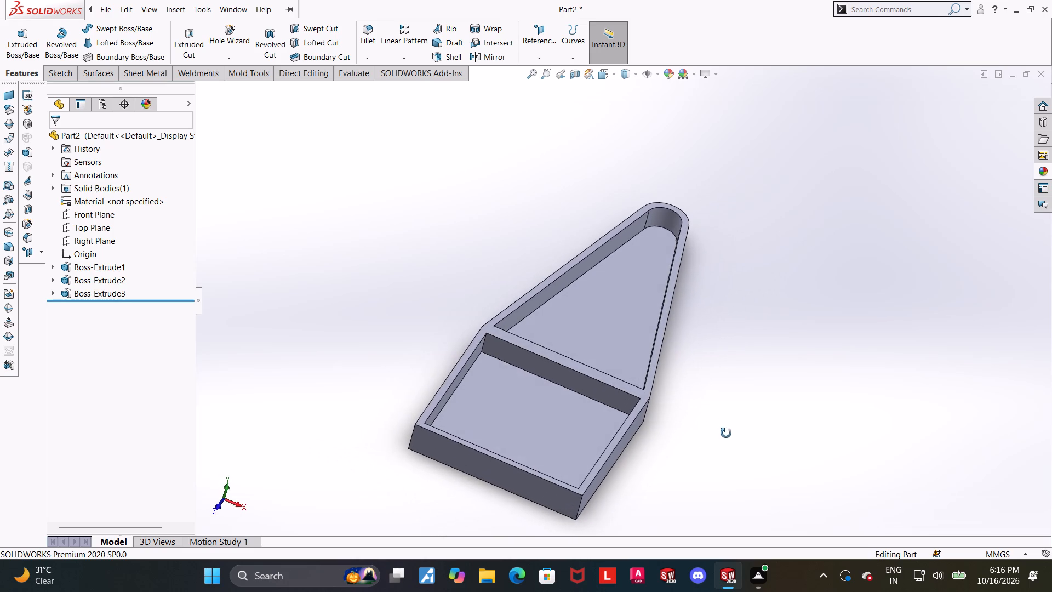
middle_drag(726, 433, 774, 498)
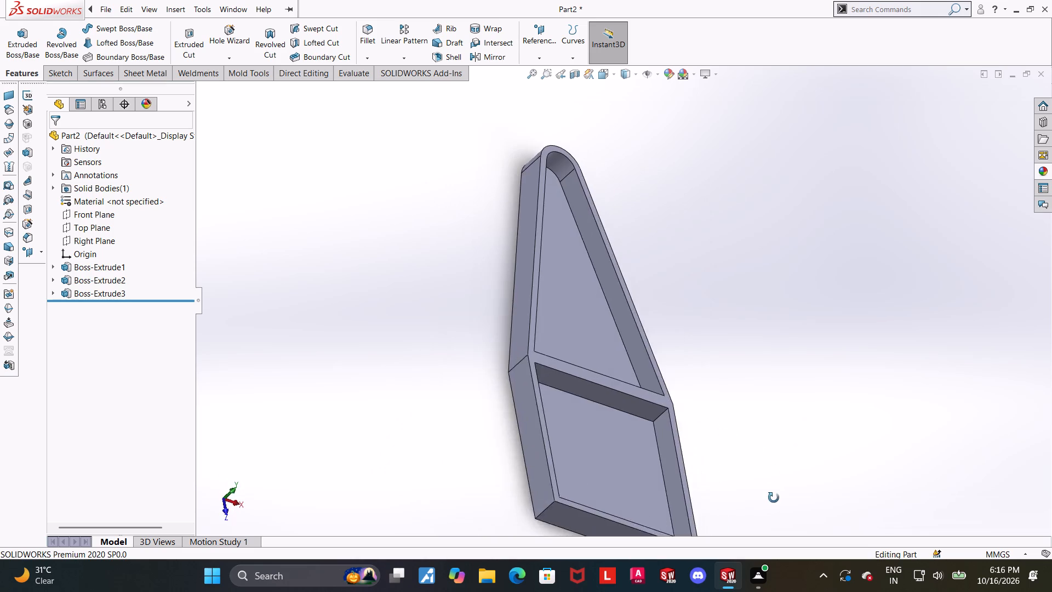
middle_drag(774, 498, 757, 505)
click(53, 288)
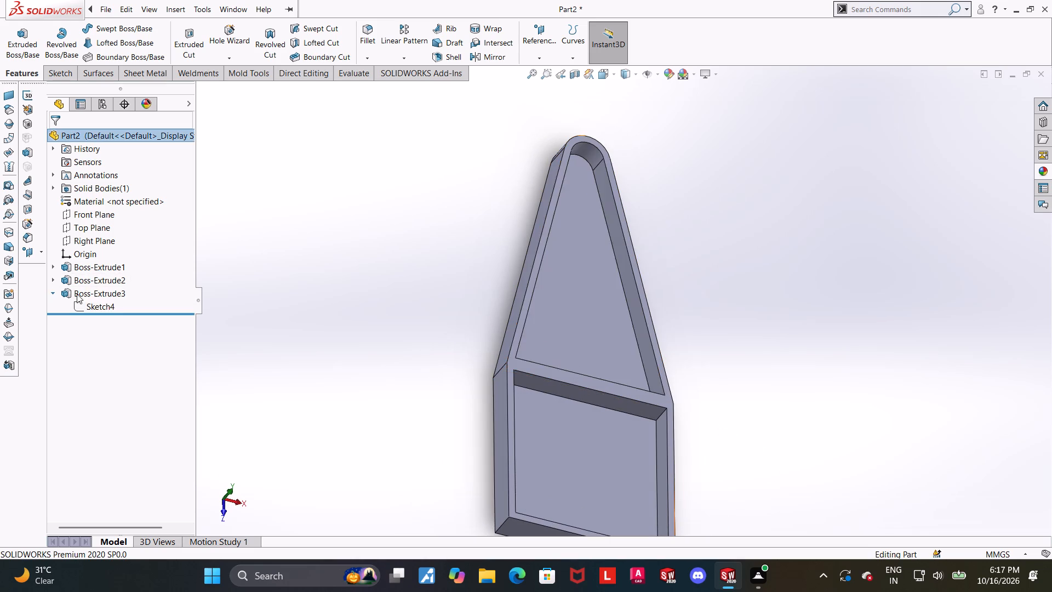
click(93, 304)
click(134, 288)
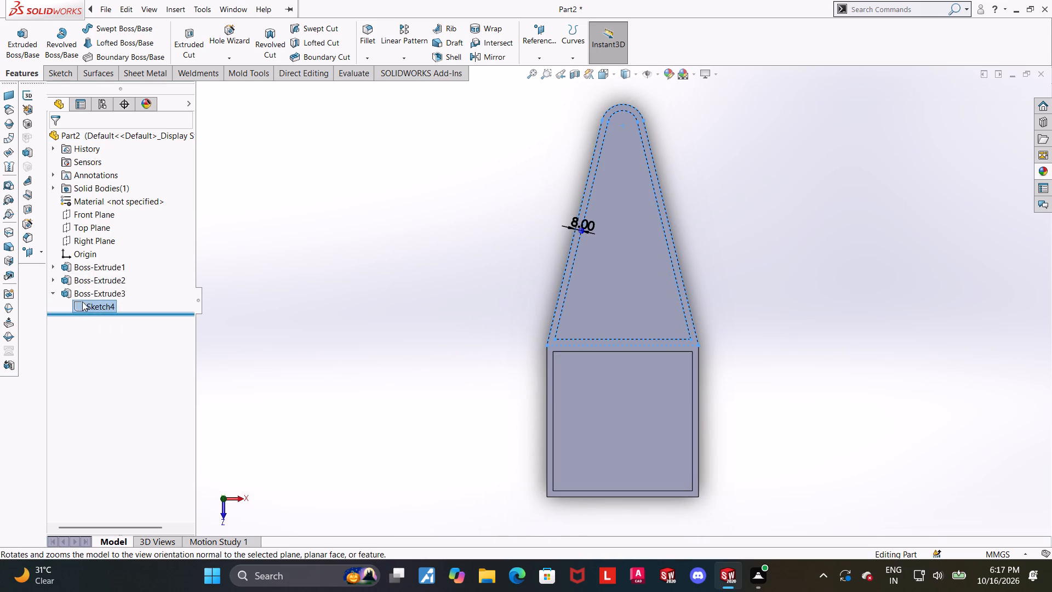
click(82, 302)
click(94, 270)
scroll(677, 378, down, 3)
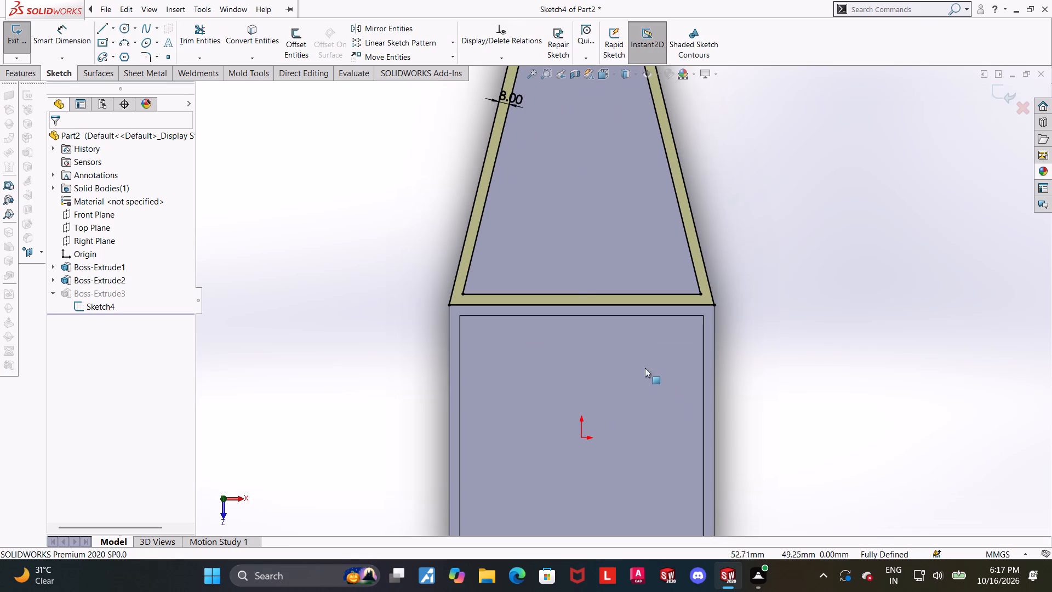
Trim away the two horizontal lines of the tapered profile next to the square frame.
click(402, 150)
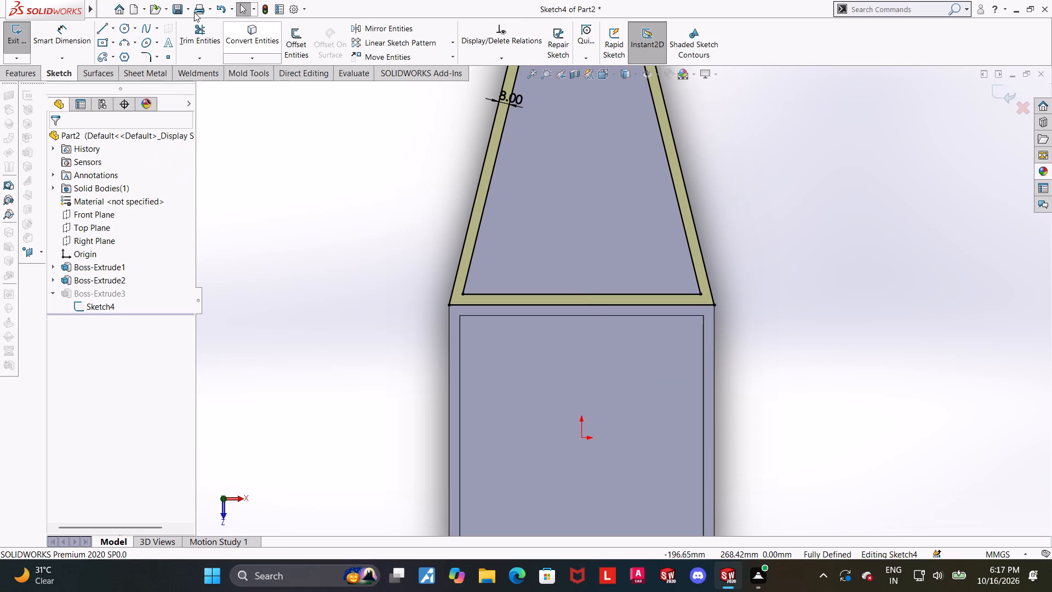
click(195, 24)
drag(539, 274, 506, 319)
key(Escape)
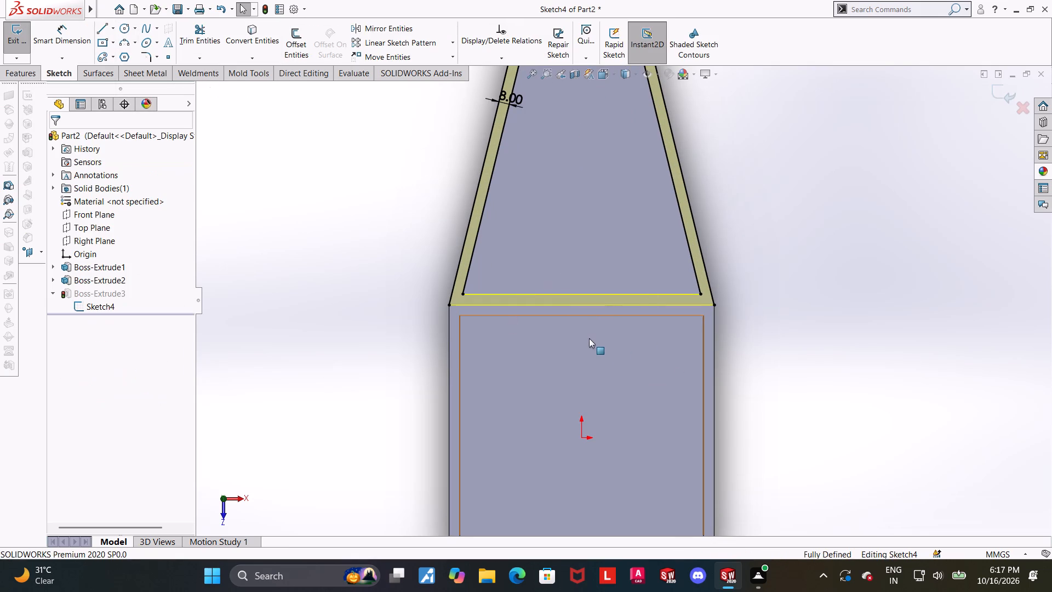
scroll(586, 332, down, 1)
scroll(801, 301, down, 1)
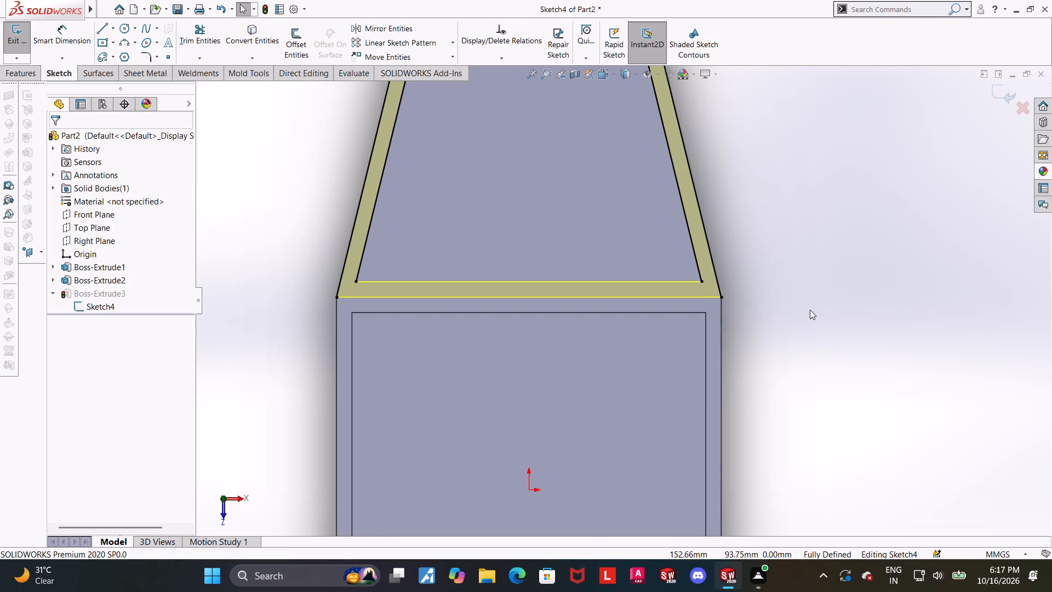
key(Escape)
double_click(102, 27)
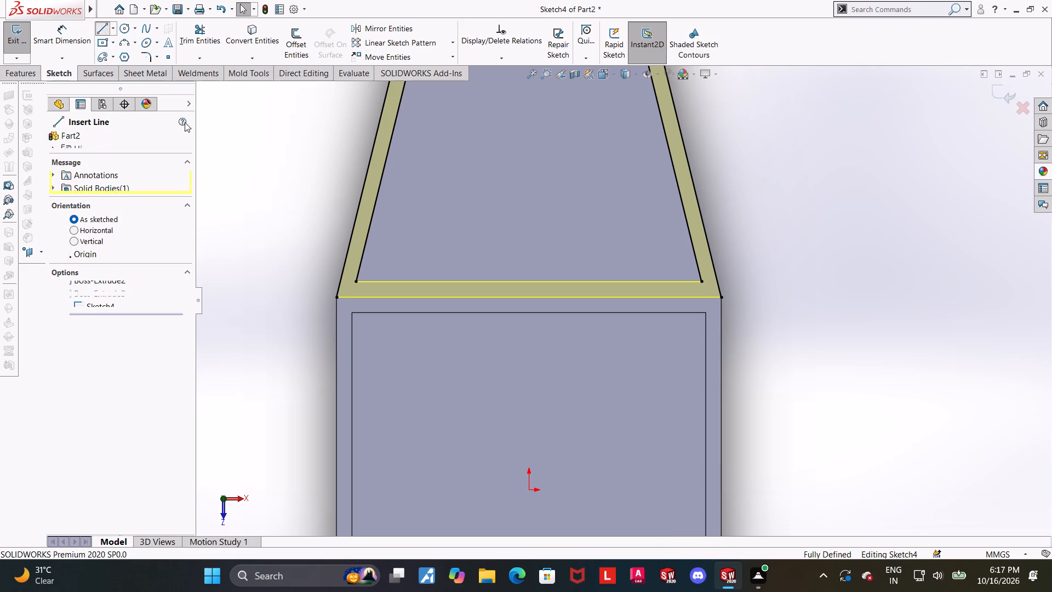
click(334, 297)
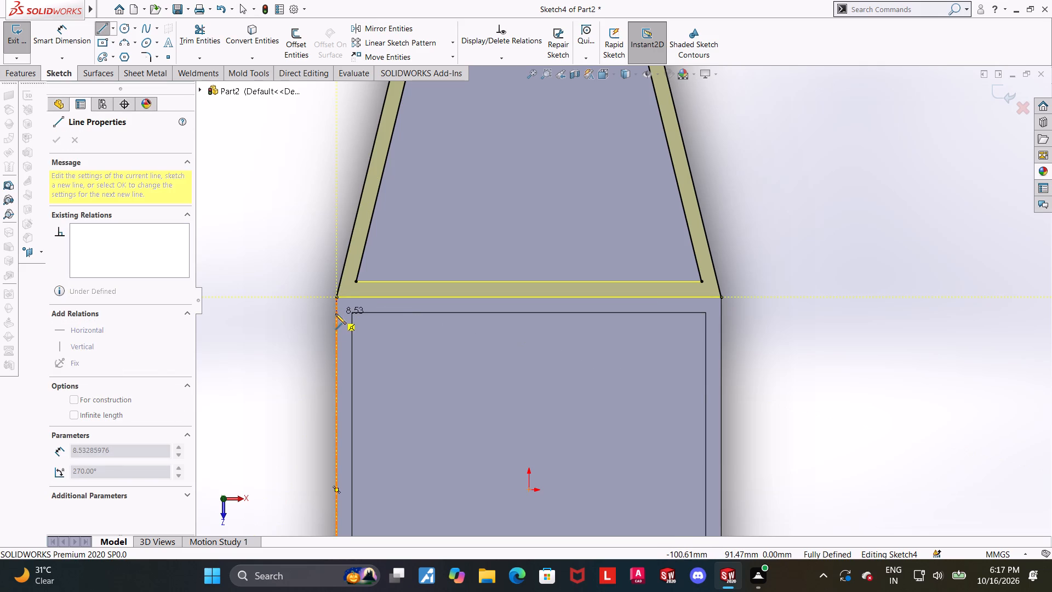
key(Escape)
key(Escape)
Draw a horizontal line about 190 mm long from the square frame's inner left corner to its outer right edge.
click(105, 25)
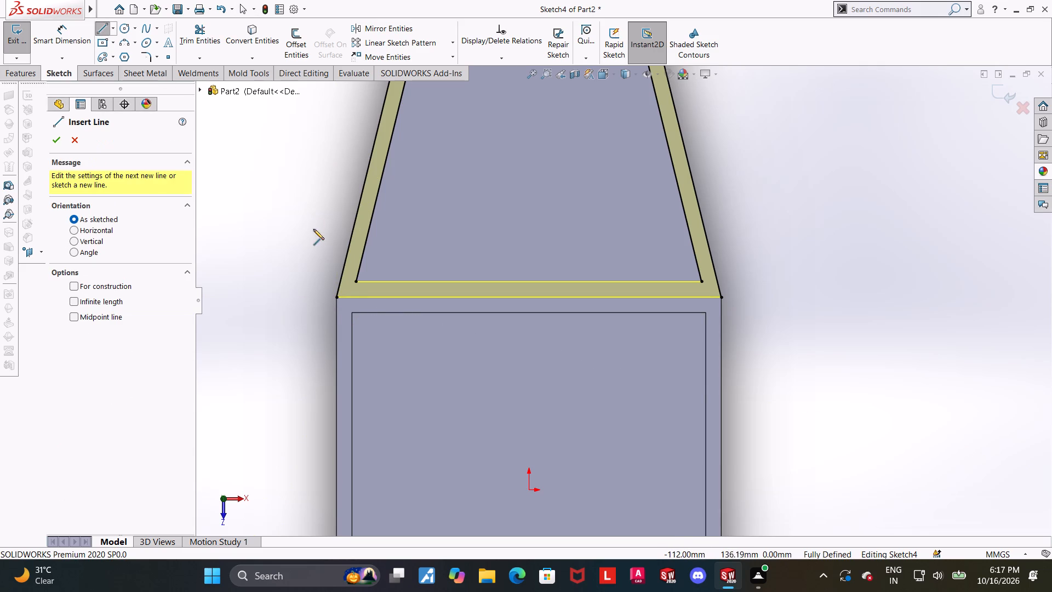
click(352, 312)
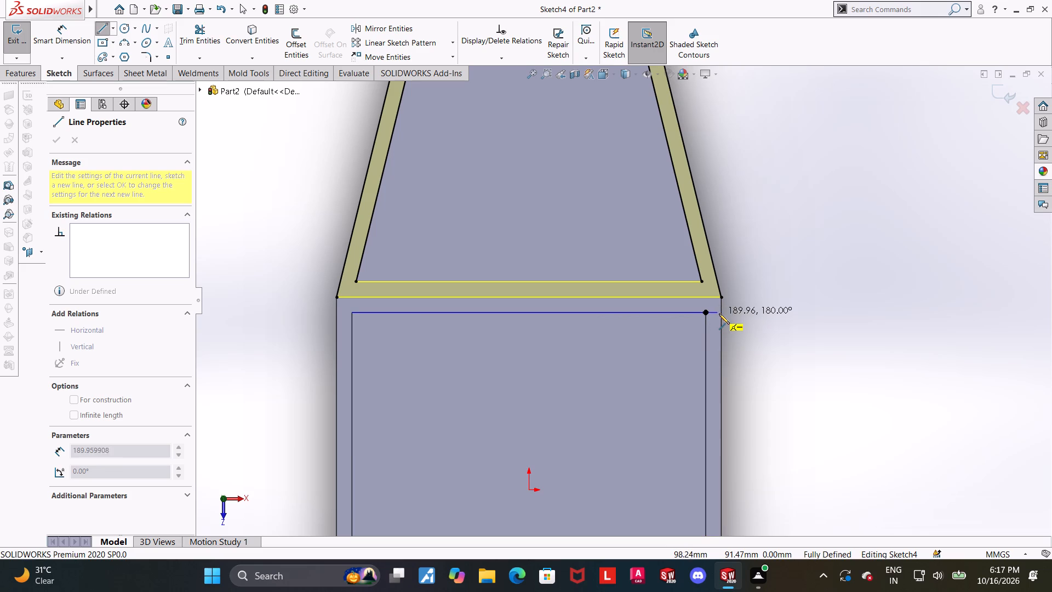
click(723, 314)
key(Escape)
key(Escape)
key(Escape)
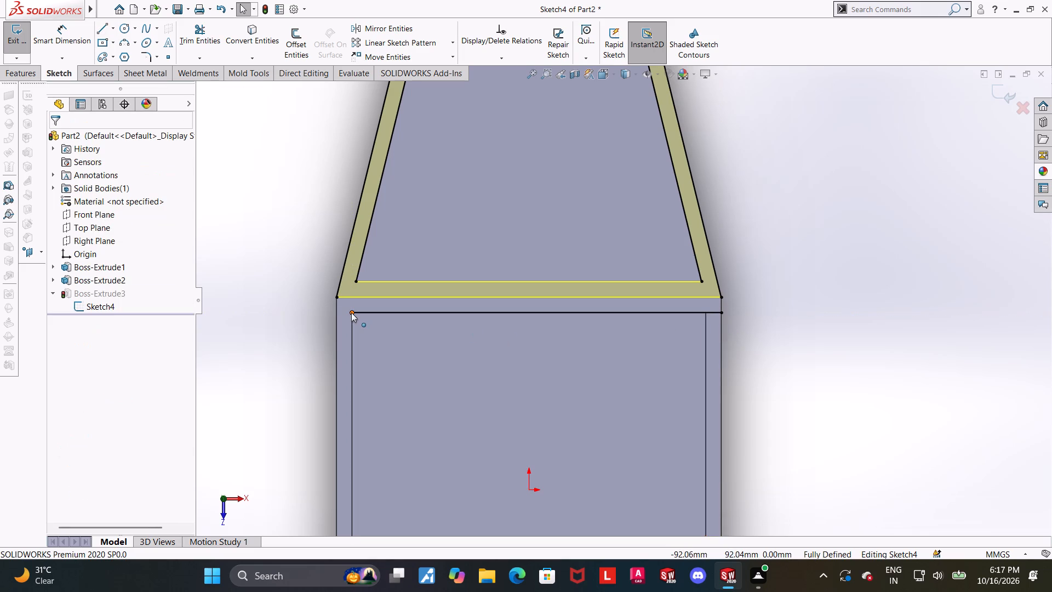
Make the horizontal line's left endpoint coincident with the frame's outer left edge, deleting the conflicting relation at the inner corner.
click(351, 312)
ctrl+click(335, 314)
click(60, 347)
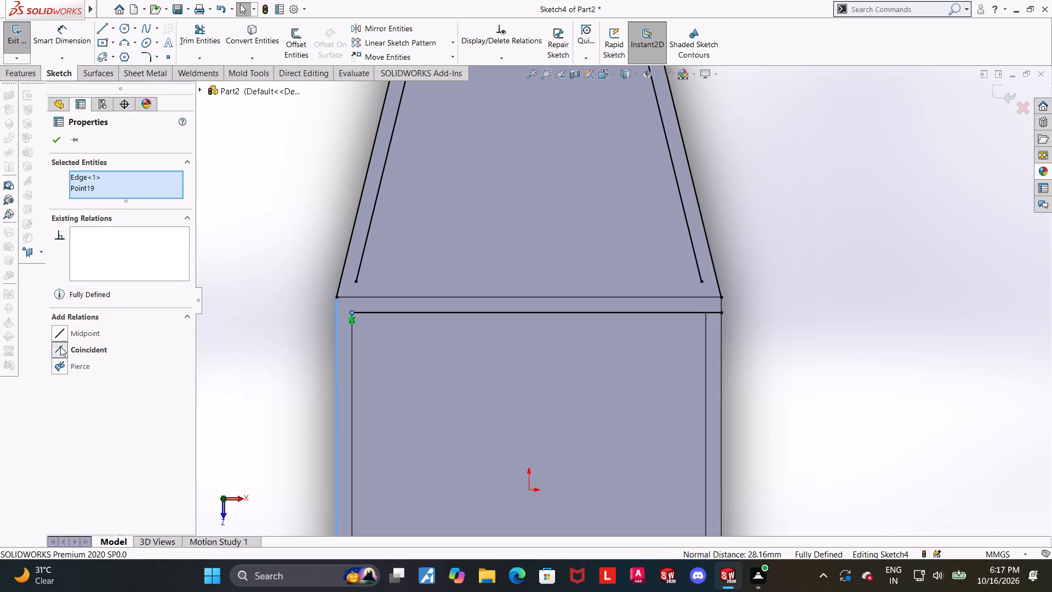
click(302, 358)
key(Escape)
right_click(350, 318)
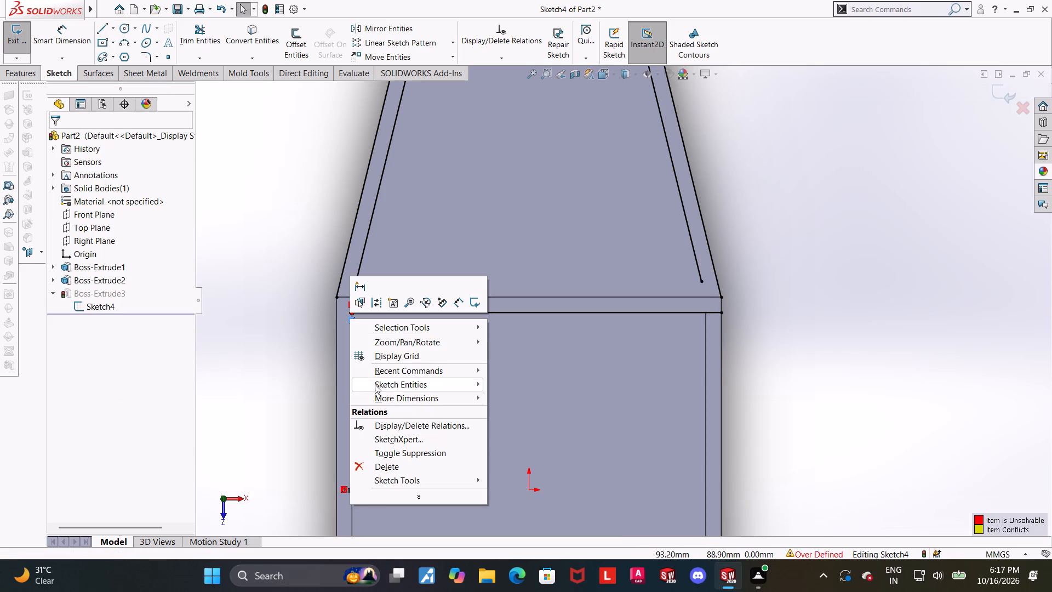
click(382, 463)
scroll(378, 401, down, 1)
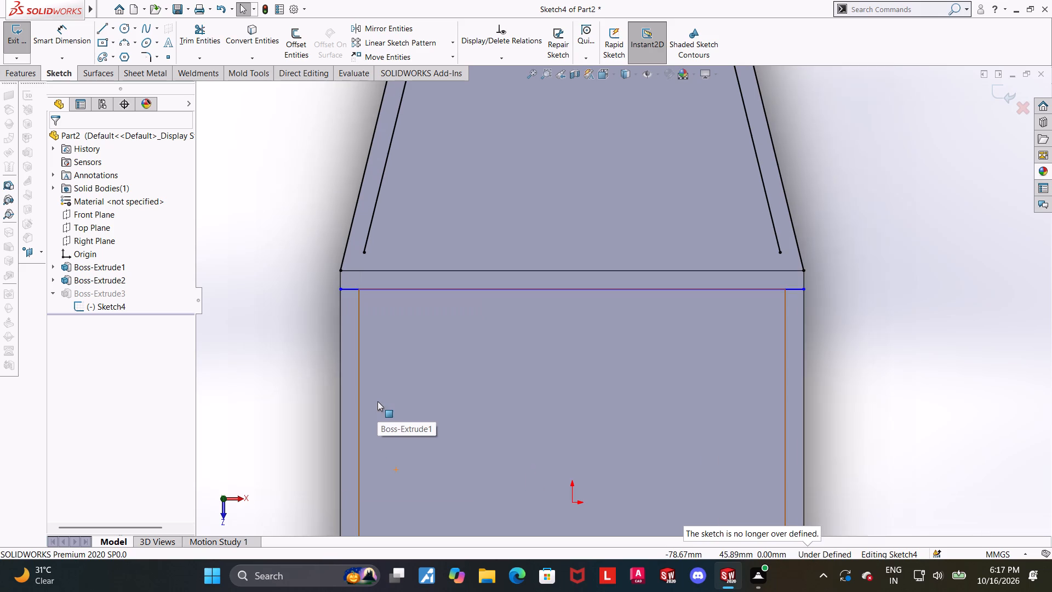
key(Escape)
click(307, 315)
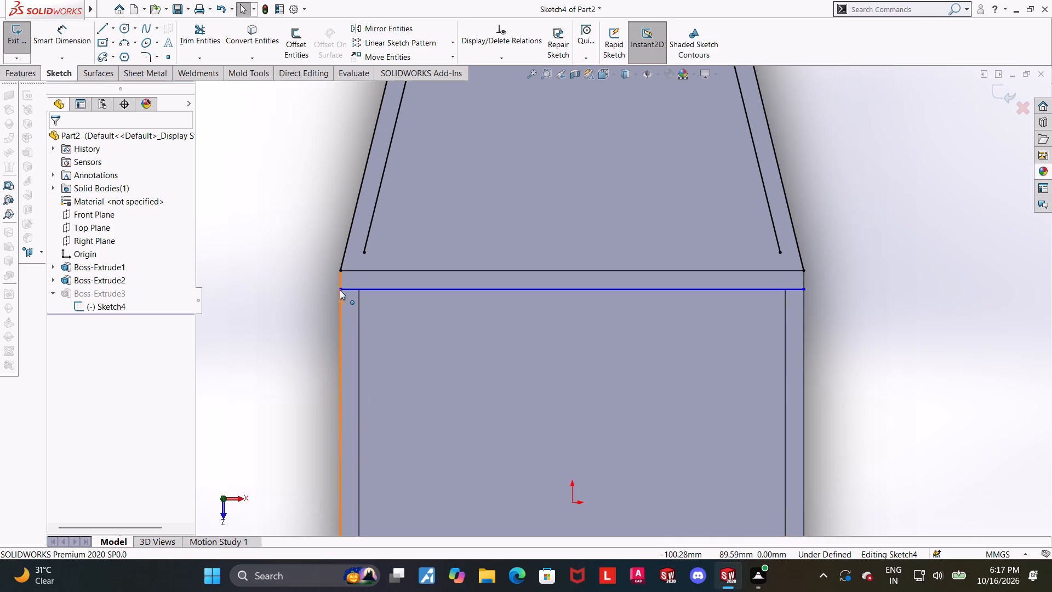
Draw a short vertical line joining the tapered profile's outer left corner to the new horizontal line's left end.
click(105, 33)
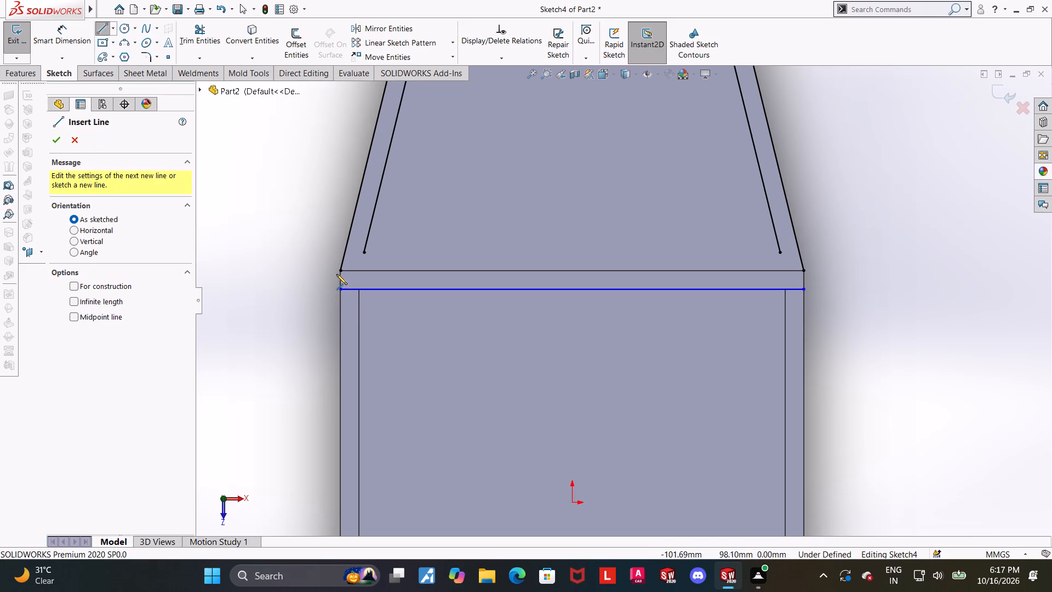
click(340, 273)
click(340, 290)
key(Escape)
key(Escape)
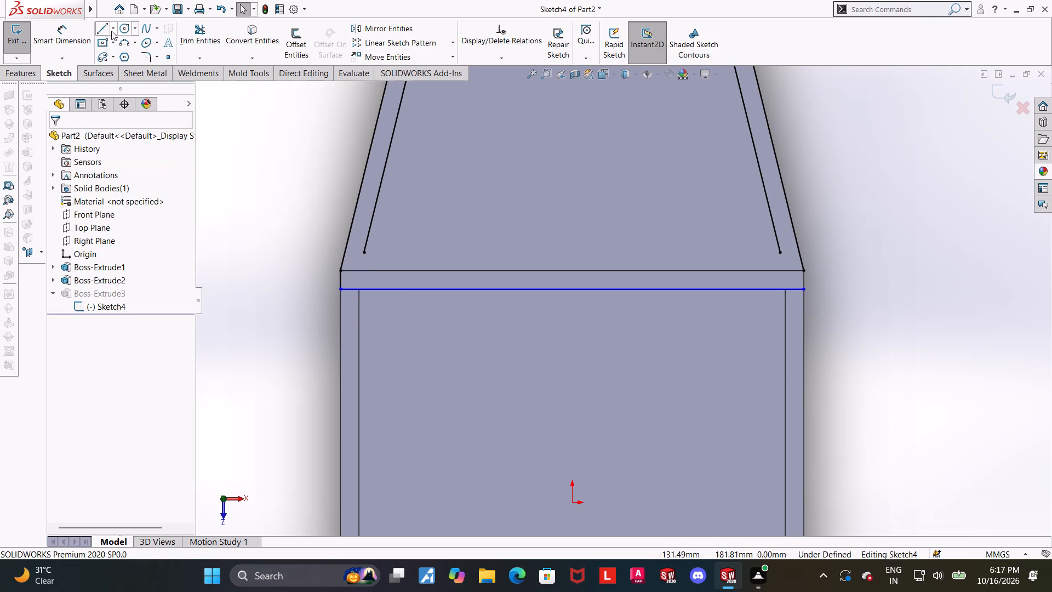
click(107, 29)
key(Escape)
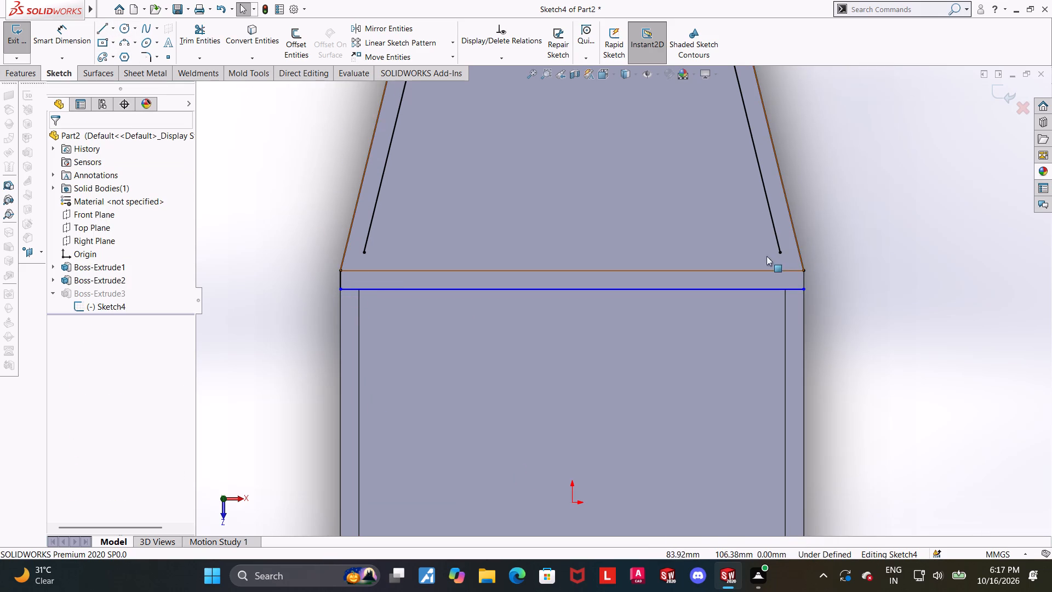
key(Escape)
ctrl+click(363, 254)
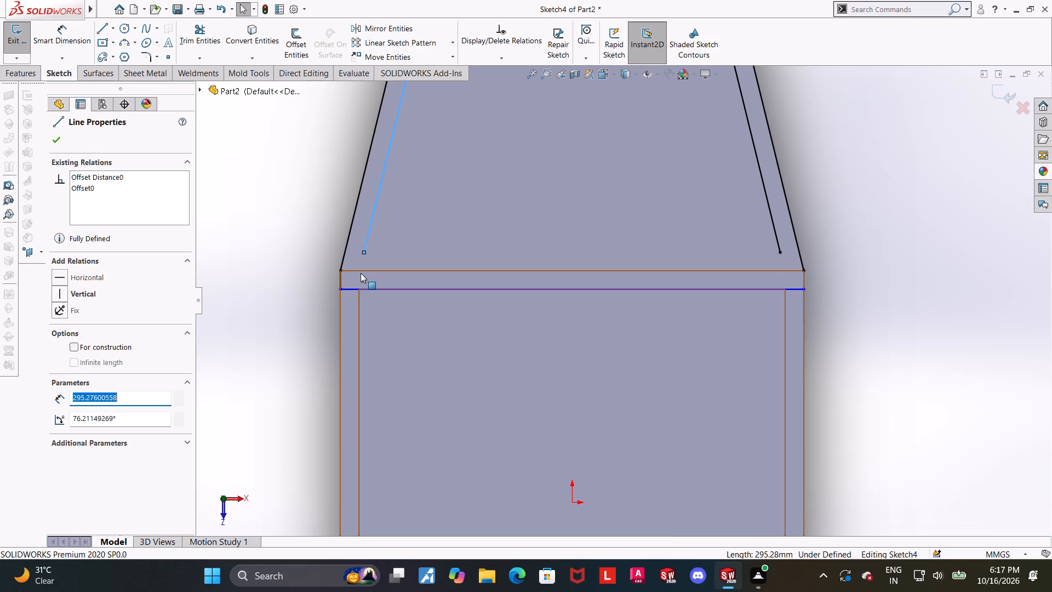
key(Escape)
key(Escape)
Dimension the distance between the frame's outer edge beside the taper and the new horizontal line.
click(64, 36)
scroll(545, 263, up, 2)
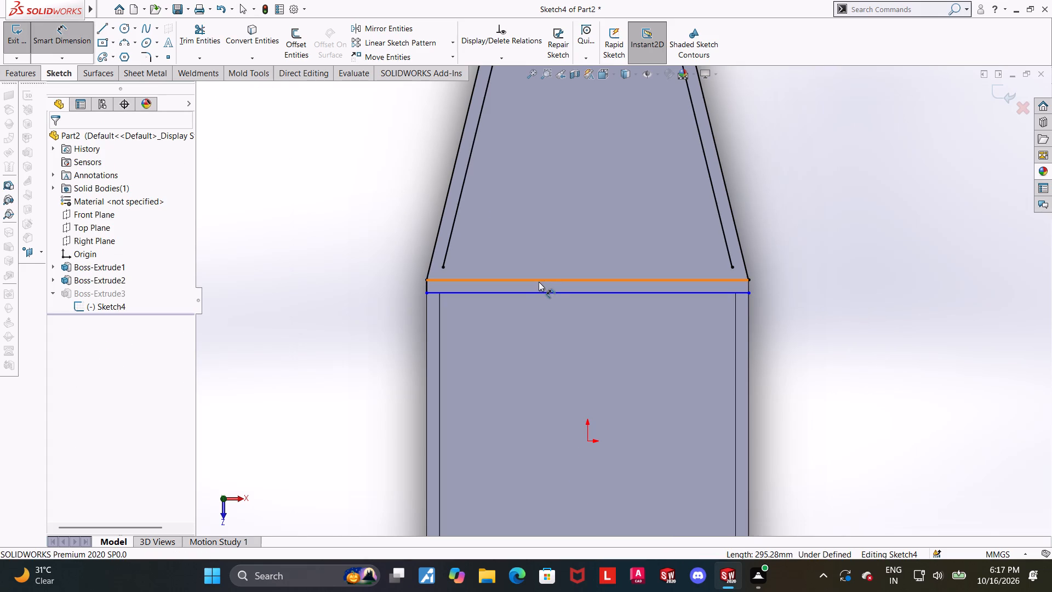
click(538, 281)
click(540, 292)
click(872, 301)
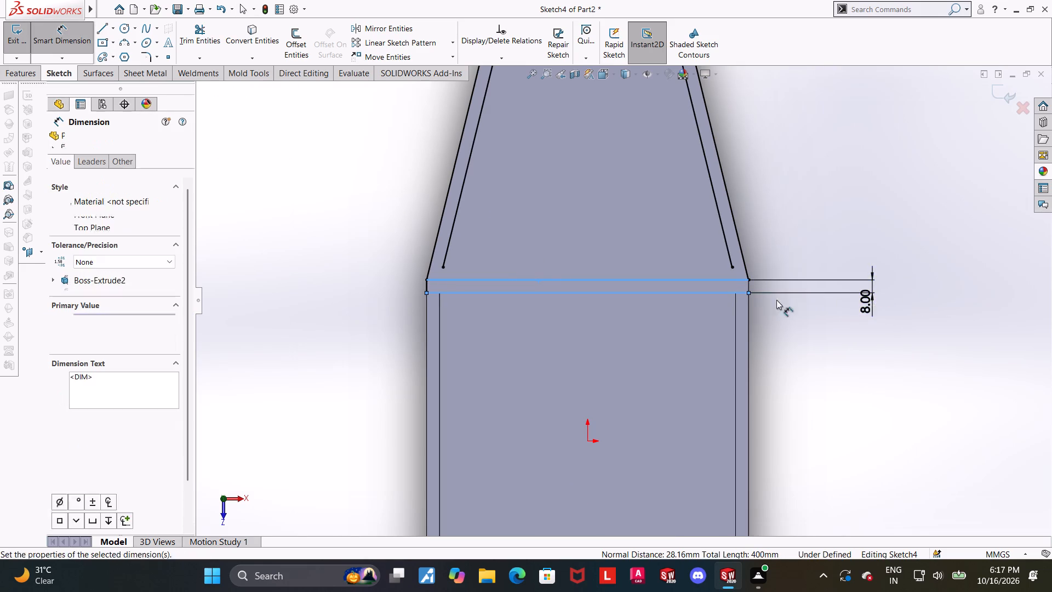
click(821, 287)
scroll(690, 304, down, 2)
key(Escape)
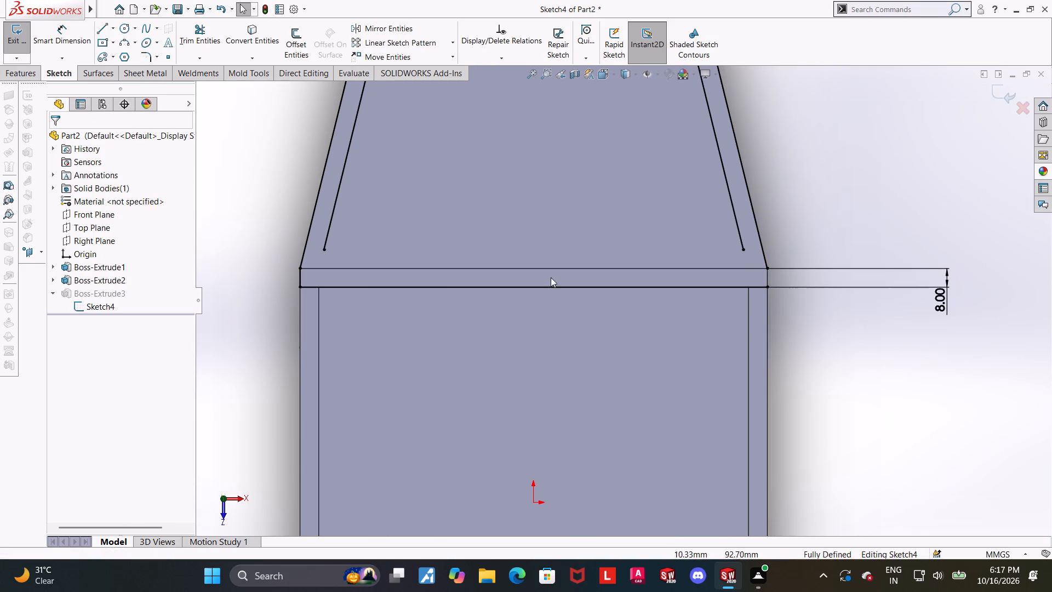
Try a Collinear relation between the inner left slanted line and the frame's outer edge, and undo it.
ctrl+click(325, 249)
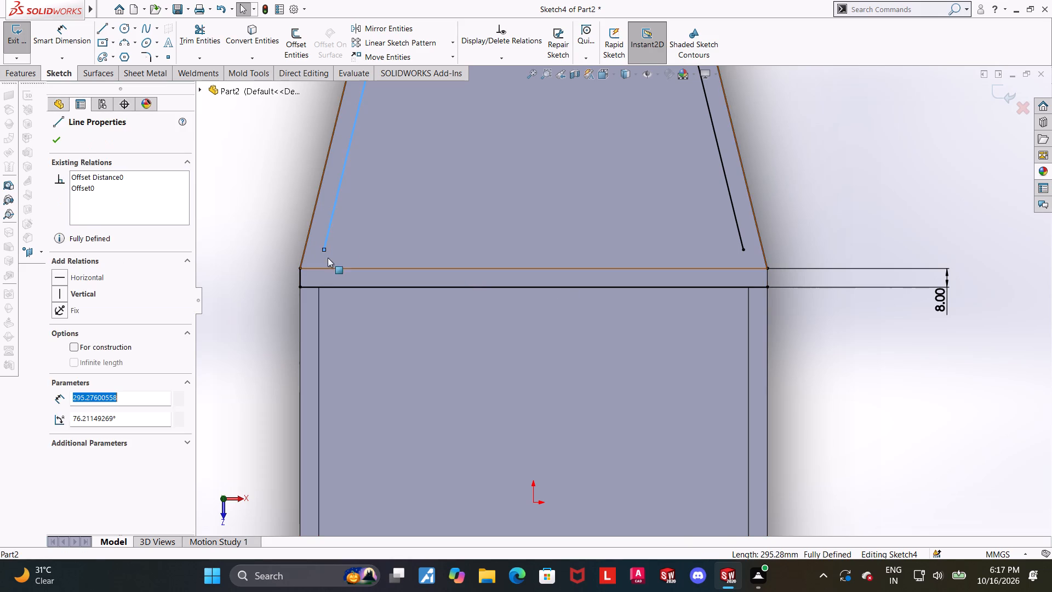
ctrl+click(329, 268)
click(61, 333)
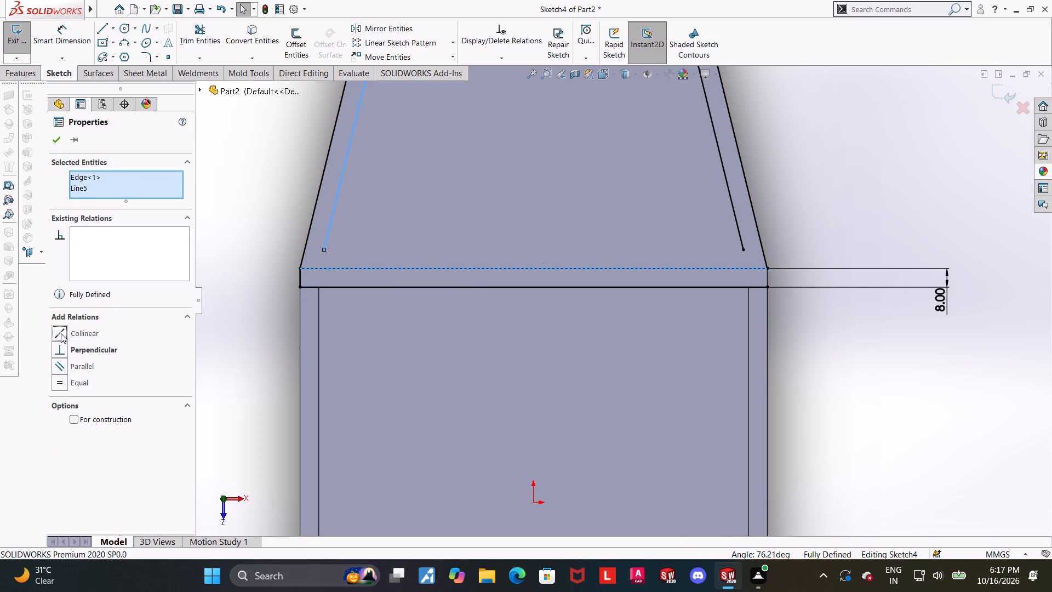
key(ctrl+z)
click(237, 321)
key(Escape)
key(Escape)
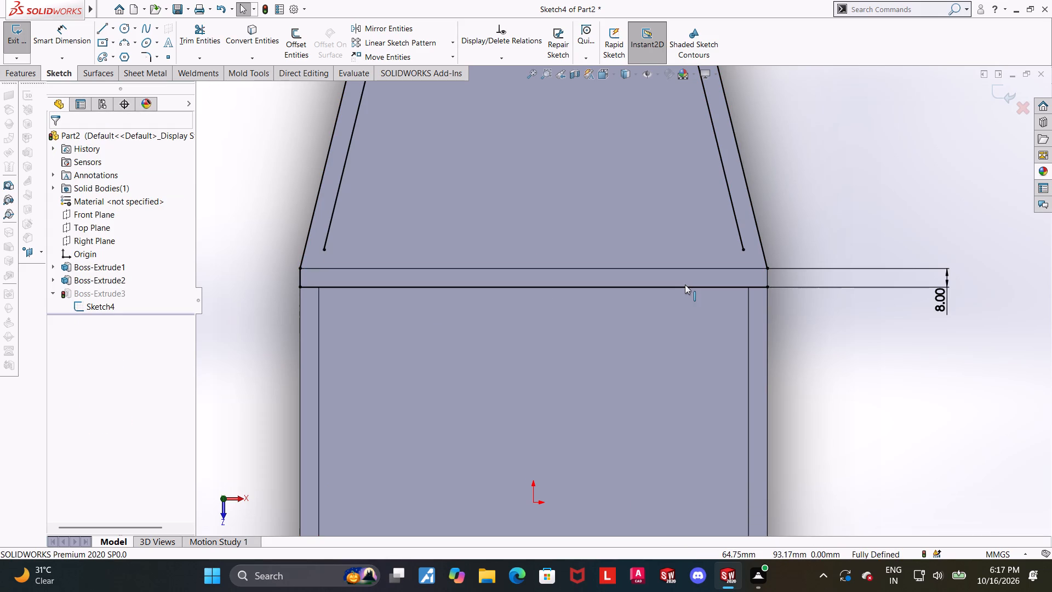
Offset the horizontal line by 8 mm in the reversed direction, toward the tapered profile.
click(686, 286)
key(Escape)
click(295, 30)
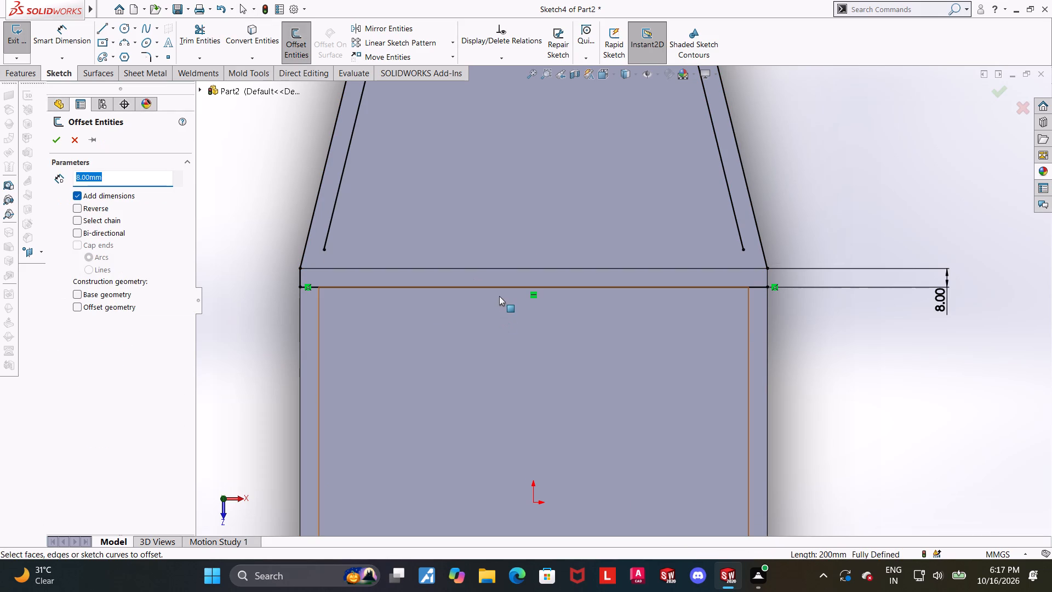
click(498, 288)
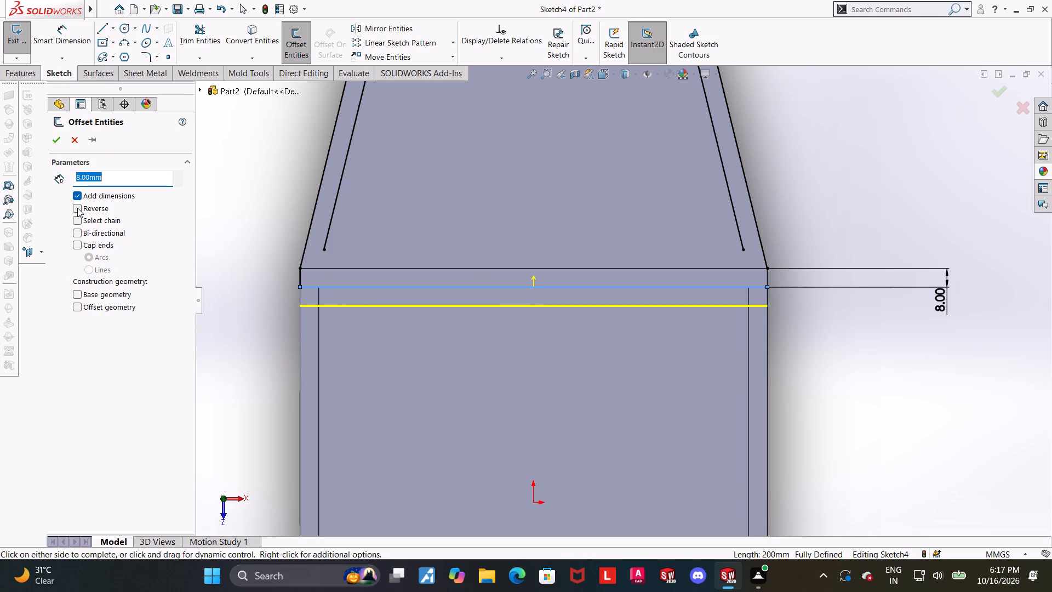
click(77, 208)
click(56, 139)
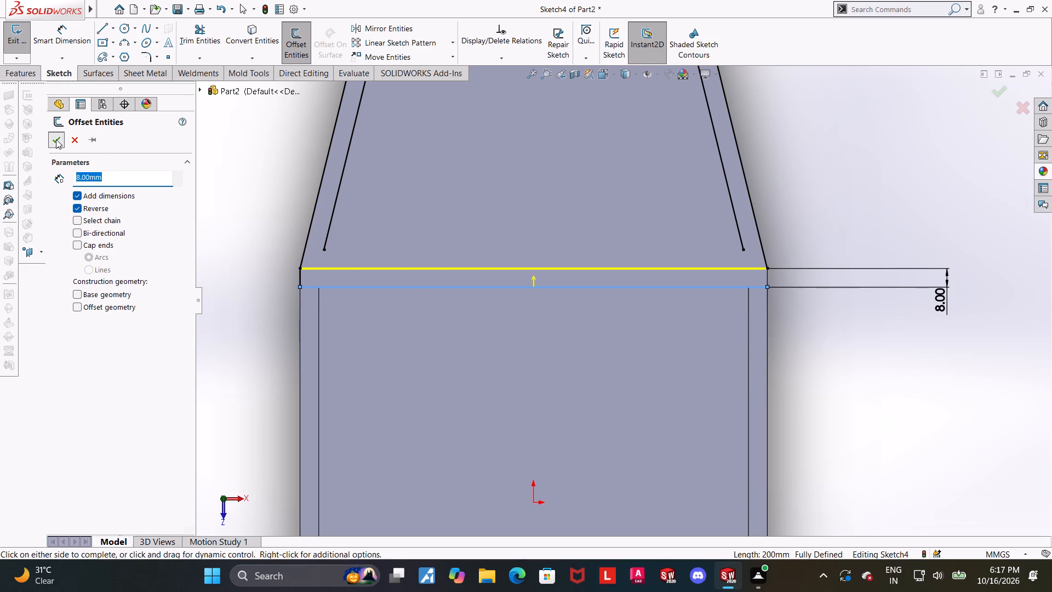
key(Escape)
key(Escape)
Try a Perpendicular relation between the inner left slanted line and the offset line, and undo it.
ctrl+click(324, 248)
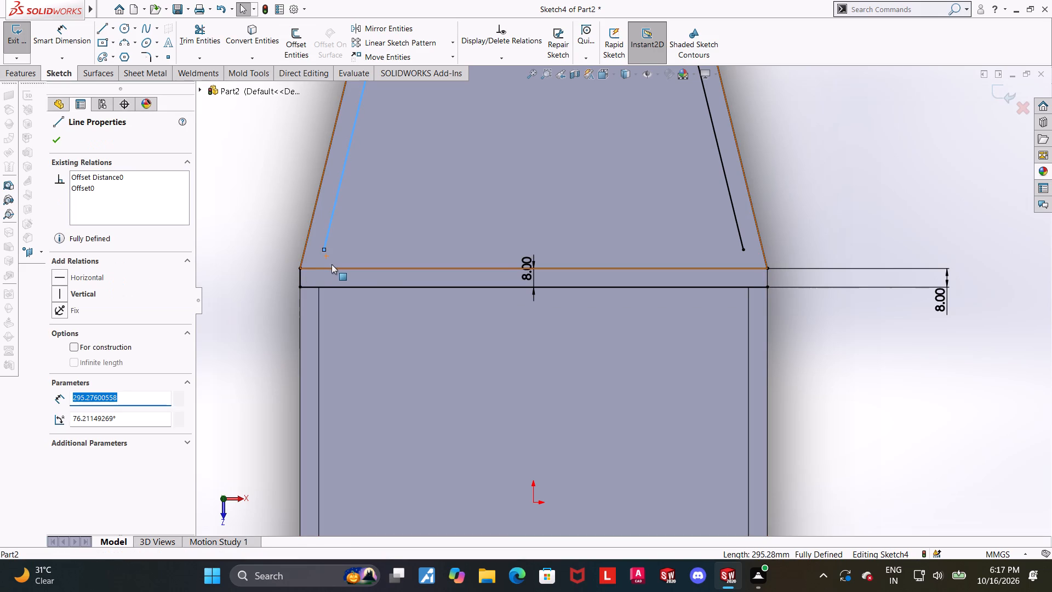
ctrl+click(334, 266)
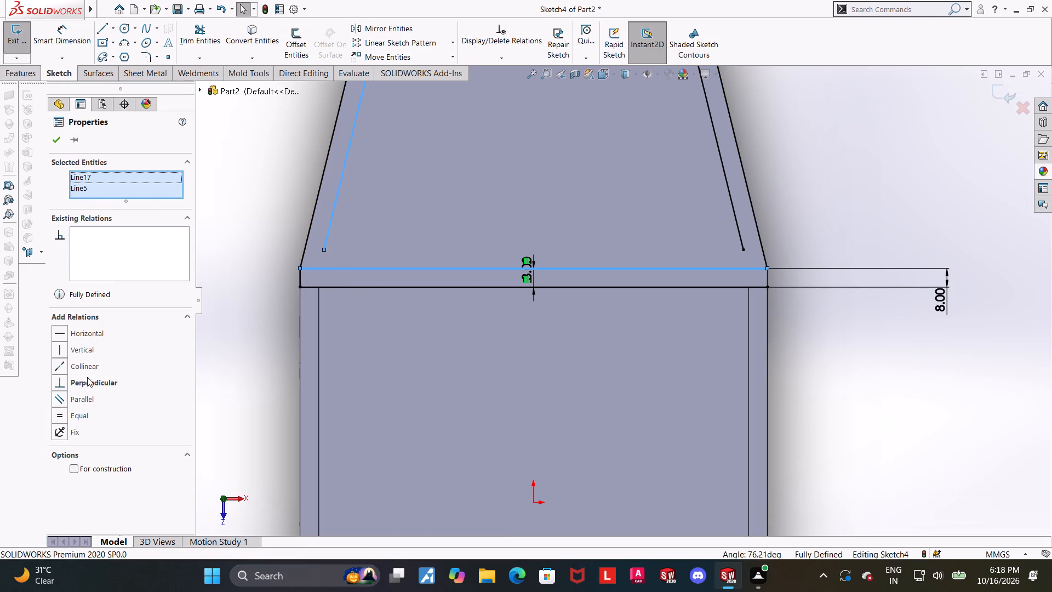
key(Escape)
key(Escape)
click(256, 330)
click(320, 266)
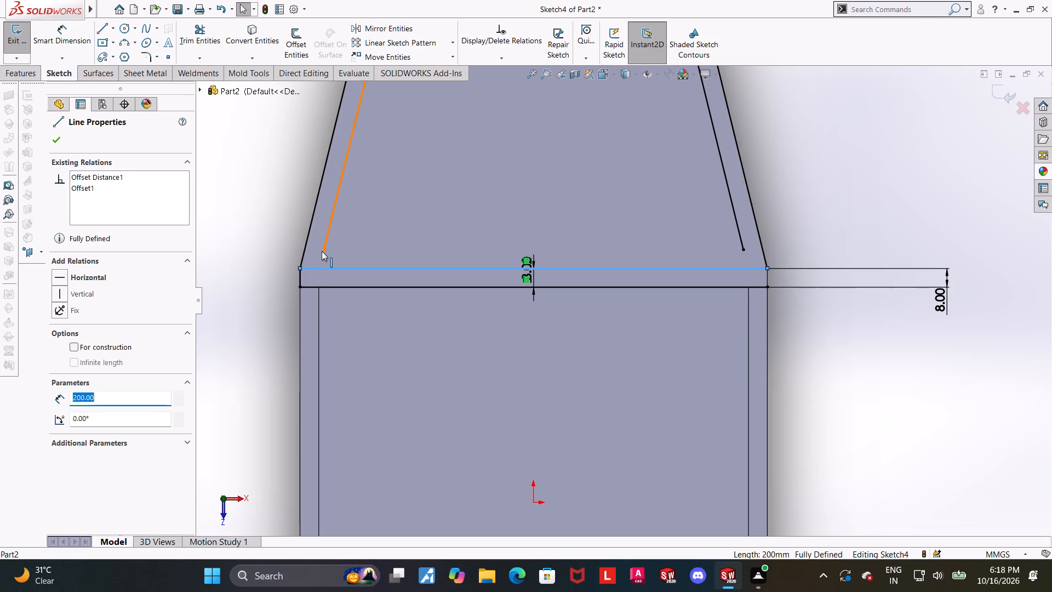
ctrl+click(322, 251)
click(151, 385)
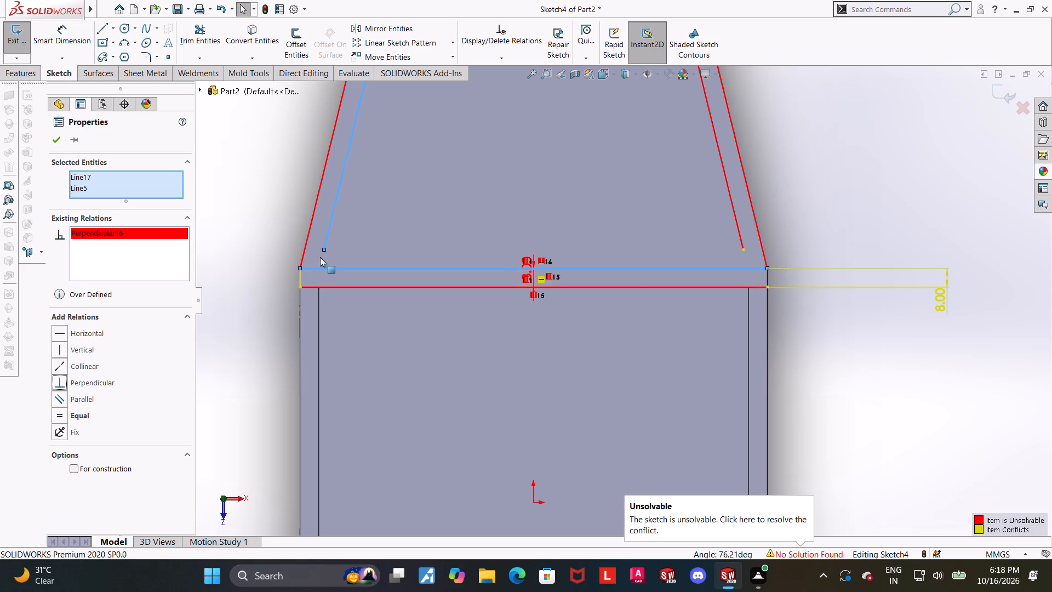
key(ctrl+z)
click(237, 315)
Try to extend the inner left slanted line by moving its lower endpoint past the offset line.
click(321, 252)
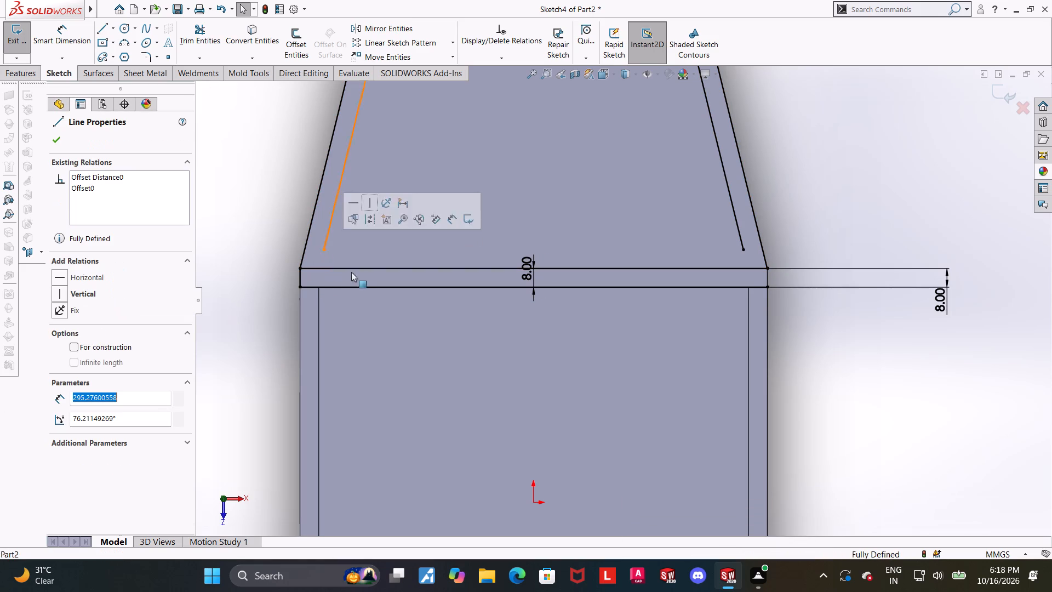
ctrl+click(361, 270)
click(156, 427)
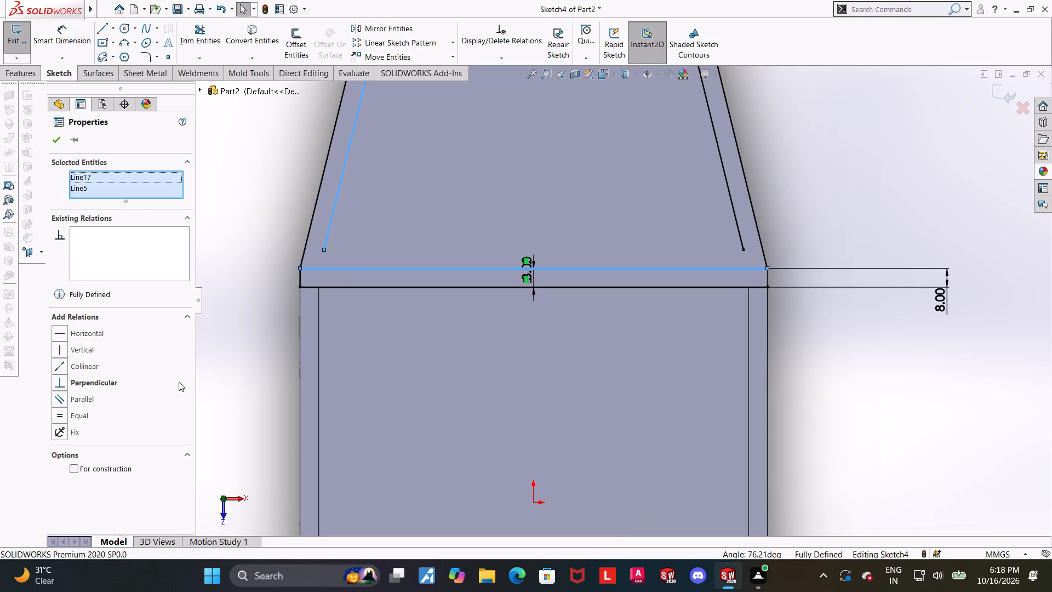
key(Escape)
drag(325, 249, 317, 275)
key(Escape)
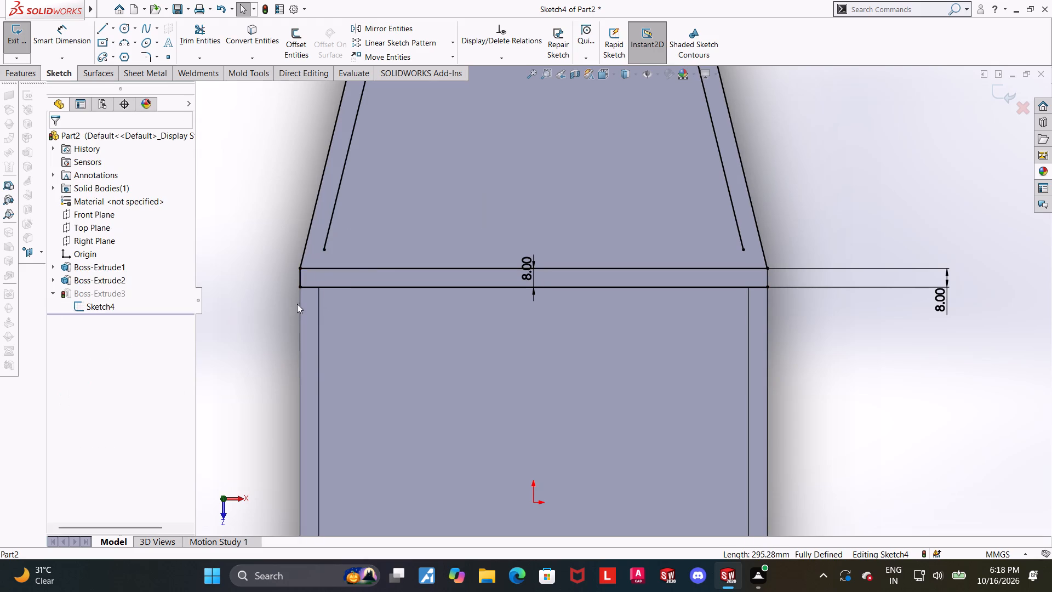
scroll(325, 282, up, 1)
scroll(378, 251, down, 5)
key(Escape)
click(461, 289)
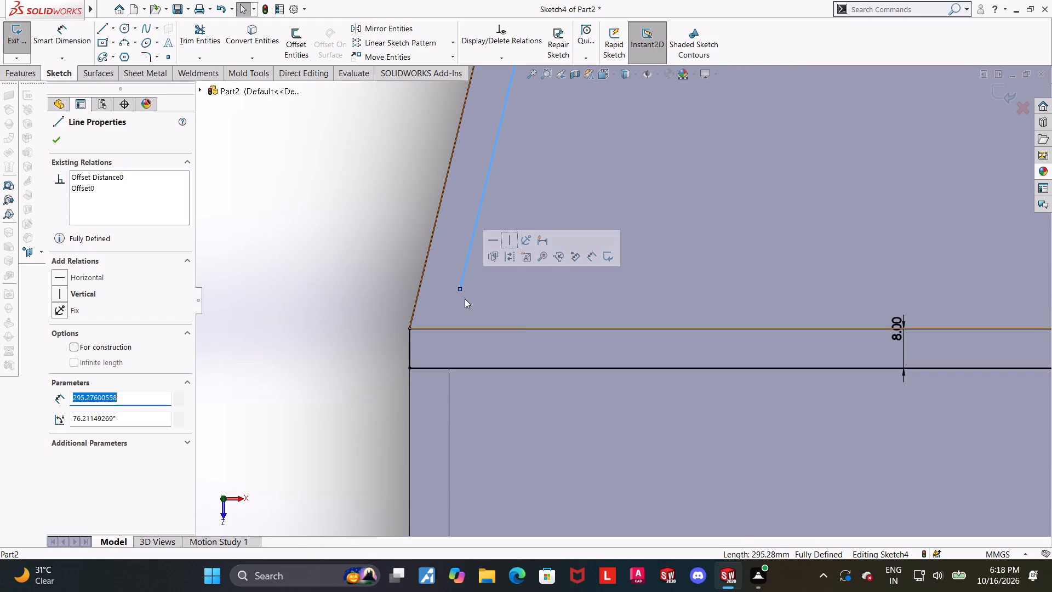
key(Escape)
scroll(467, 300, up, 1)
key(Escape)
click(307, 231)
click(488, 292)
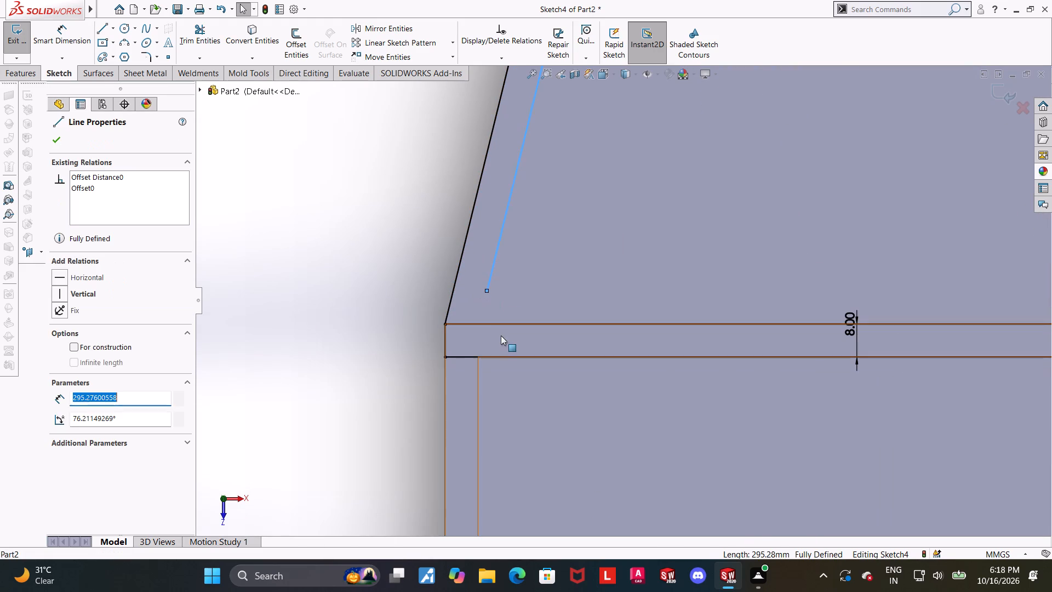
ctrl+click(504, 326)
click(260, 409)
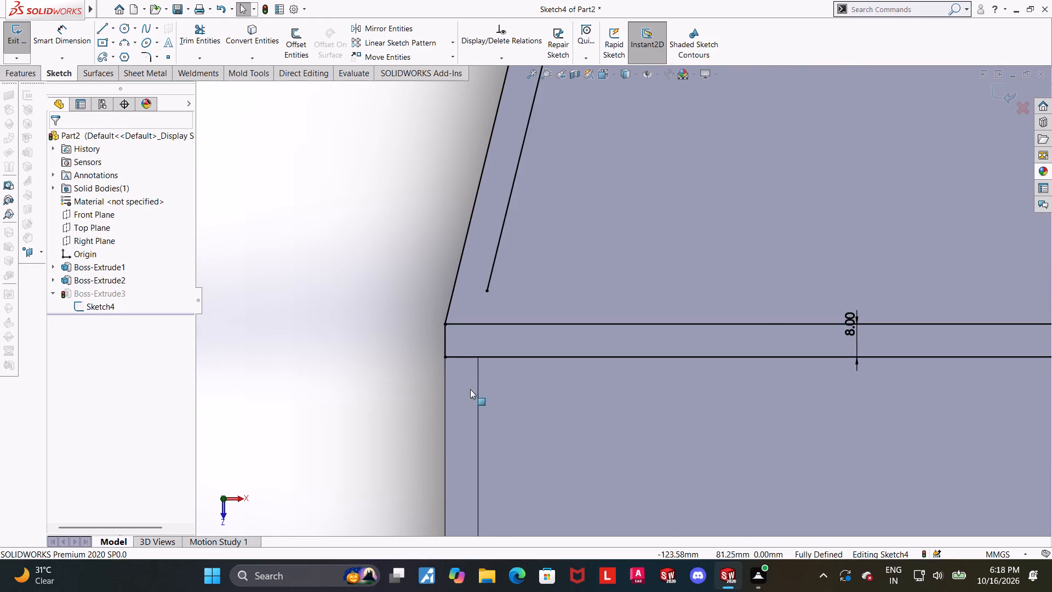
Draw a line about 8 mm long from the inner left slanted line's lower end to the offset horizontal line.
scroll(502, 388, up, 6)
scroll(910, 259, down, 3)
key(Escape)
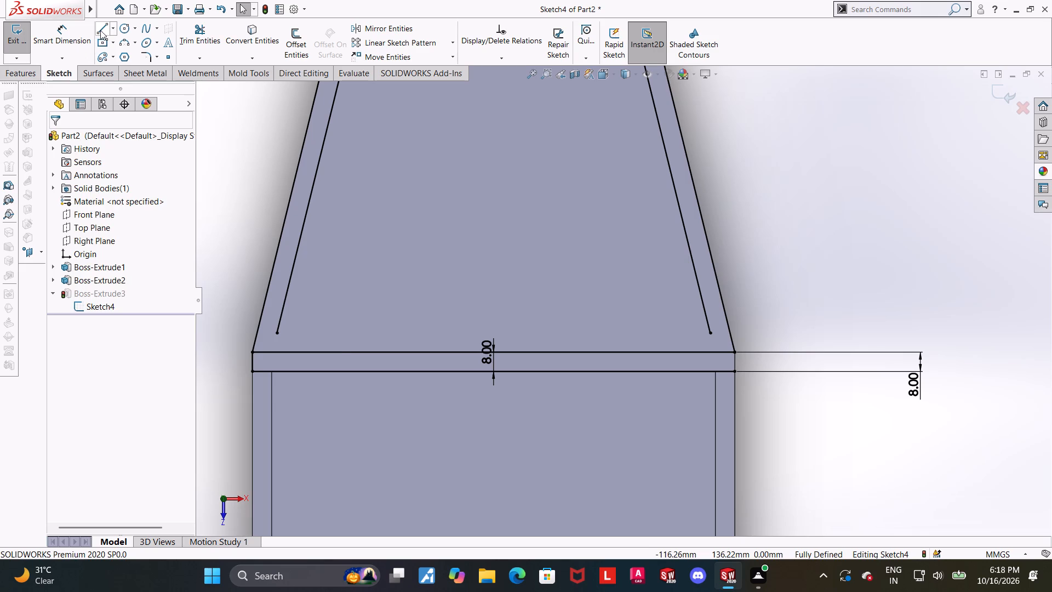
click(100, 30)
click(278, 335)
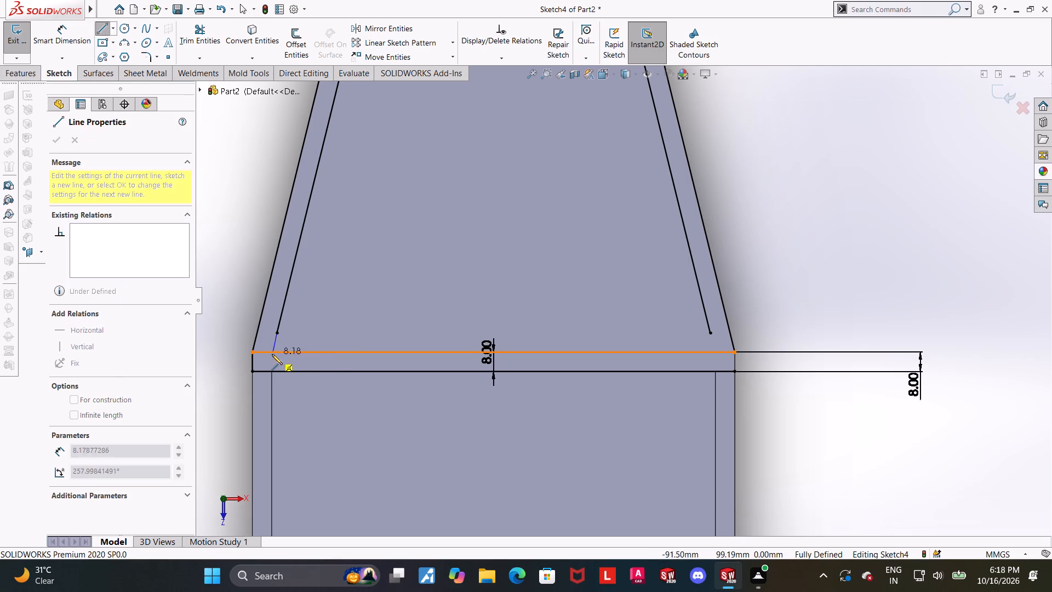
click(273, 352)
key(Escape)
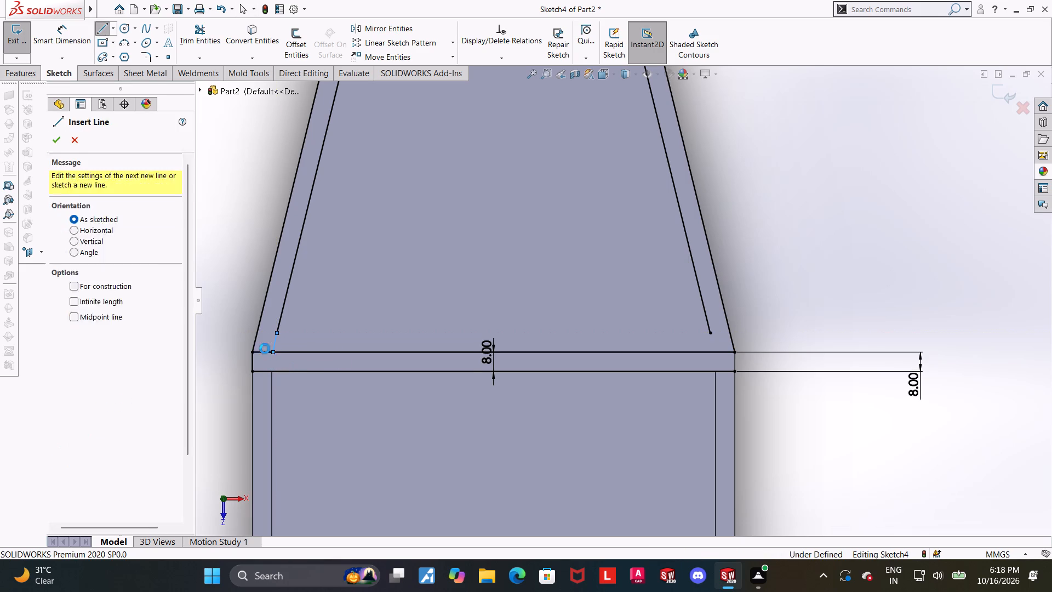
Draw a line about 12 mm long from the inner right slanted line's lower end past the offset horizontal line.
key(Escape)
click(97, 32)
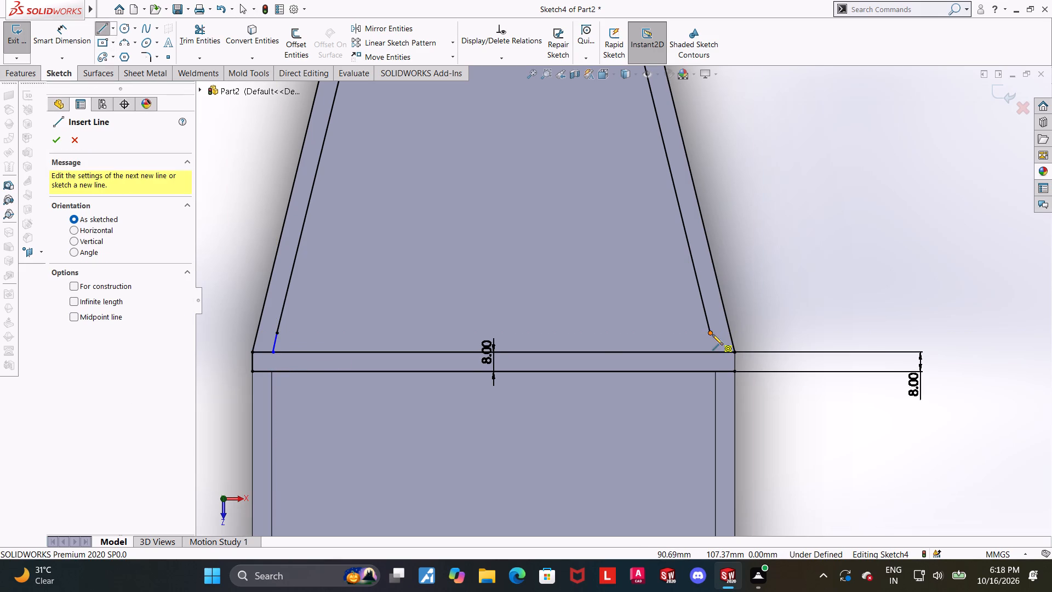
click(712, 334)
click(716, 362)
key(Escape)
key(Escape)
Make each short extension line Collinear with its inner slanted line, on the right and left sides of the profile.
click(713, 341)
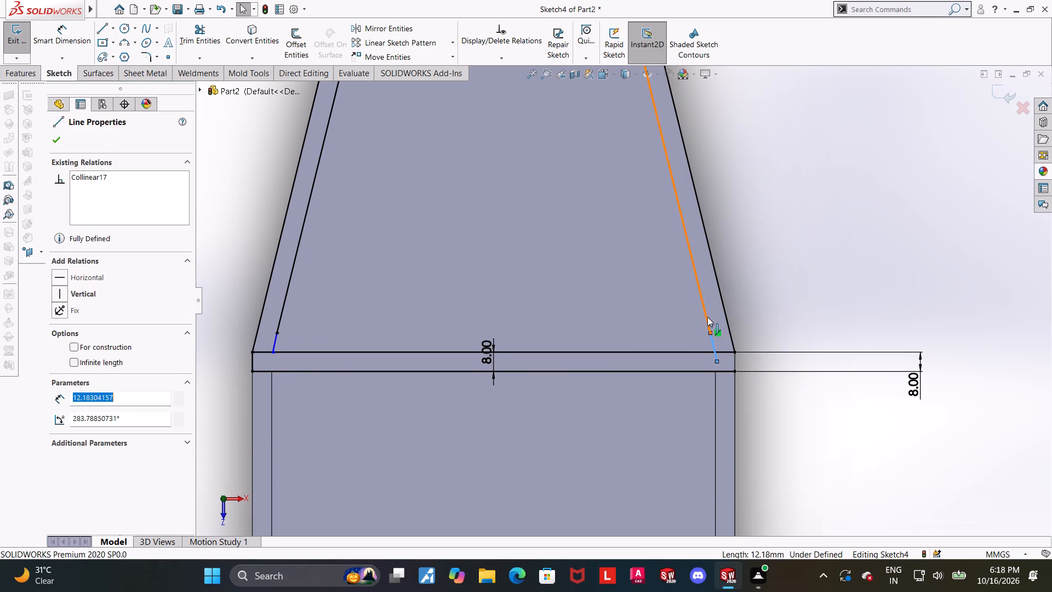
ctrl+click(707, 317)
click(62, 366)
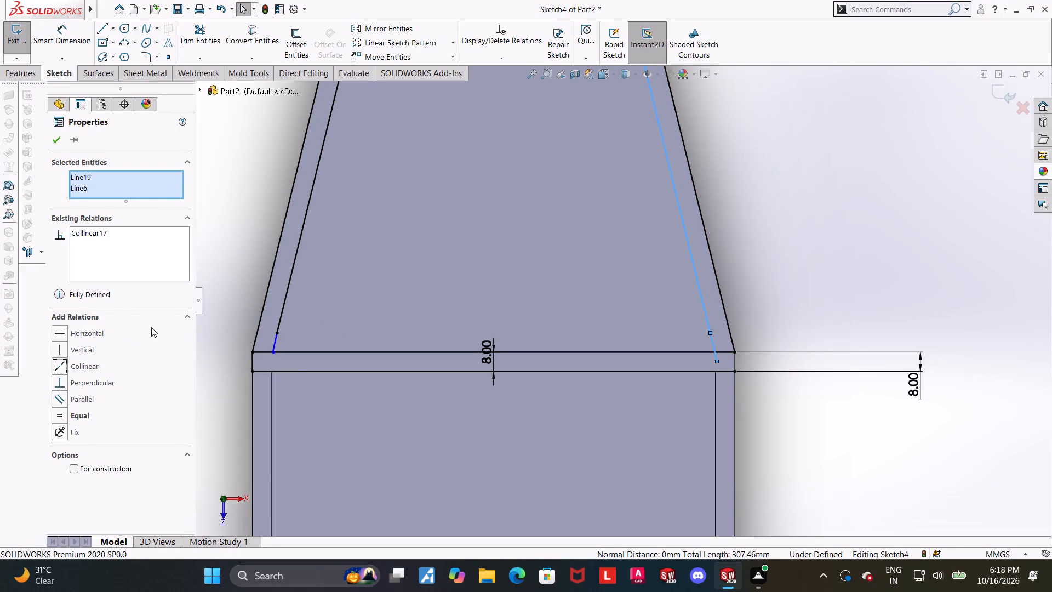
click(231, 241)
click(277, 340)
ctrl+click(282, 317)
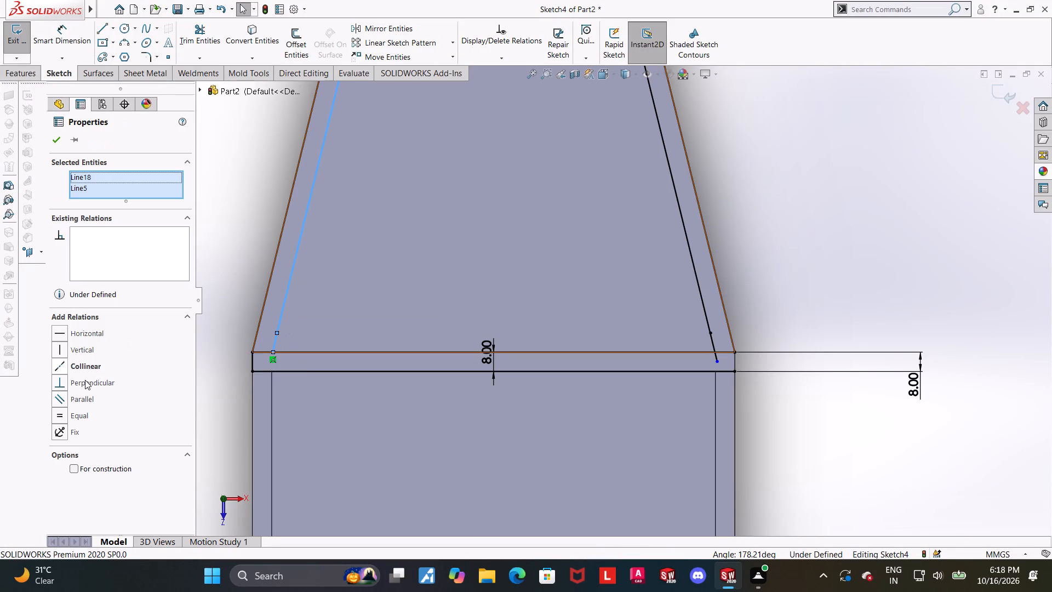
click(62, 364)
click(217, 263)
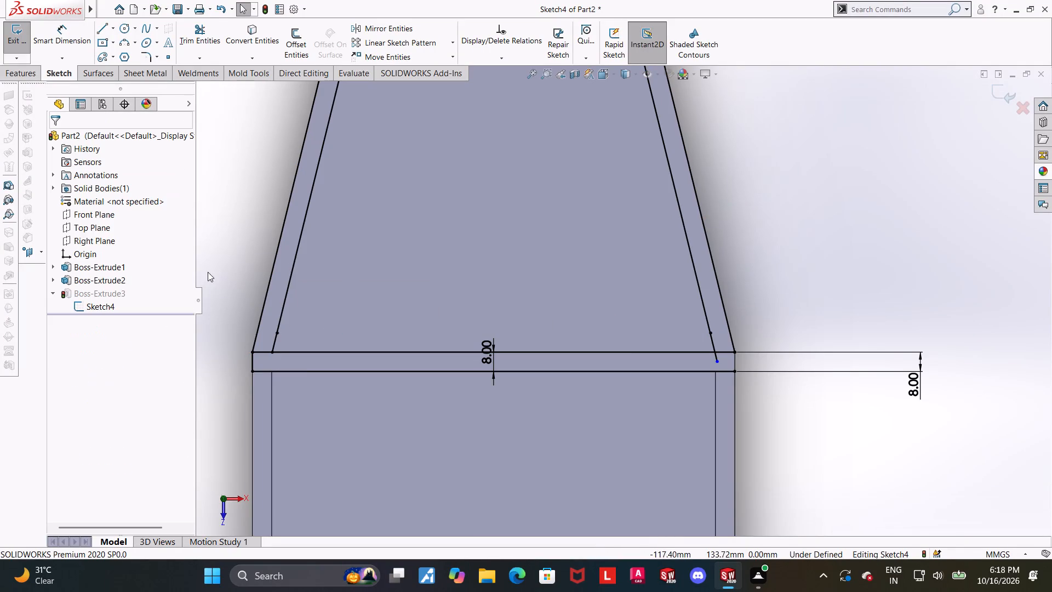
Trim the right extension beyond the offset line and the offset line's surplus between the inner and outer slanted lines.
click(194, 35)
scroll(264, 354, up, 2)
scroll(411, 335, down, 2)
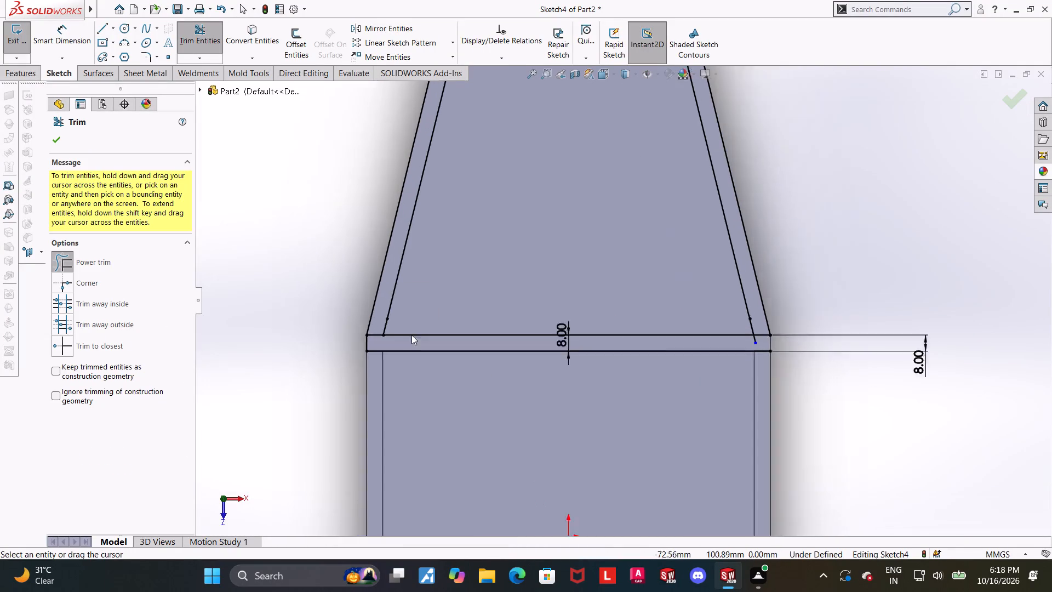
scroll(411, 335, down, 5)
drag(420, 337, 424, 303)
scroll(476, 344, down, 5)
scroll(819, 325, up, 10)
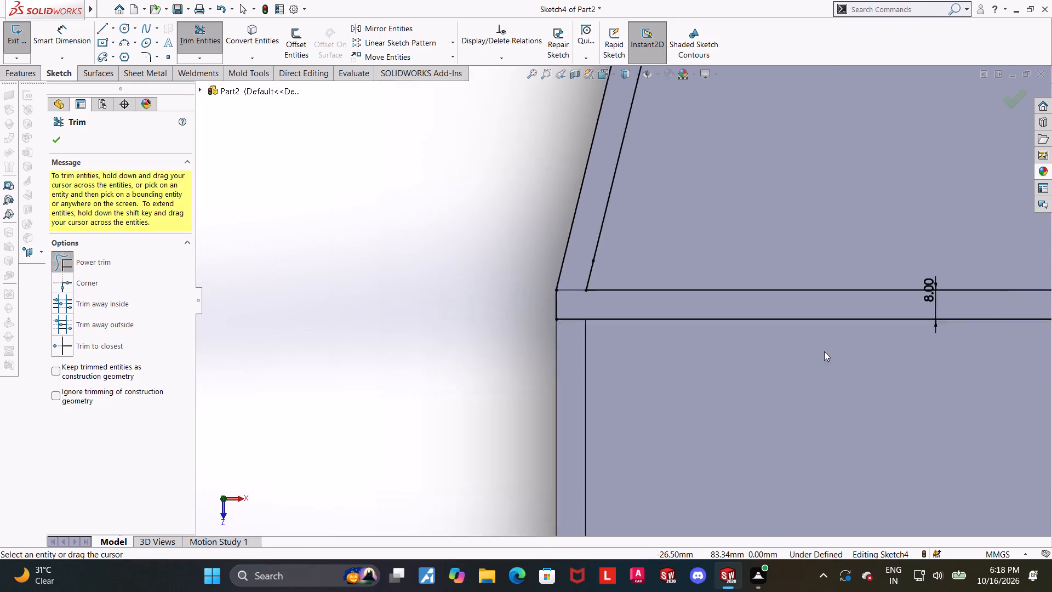
scroll(824, 351, up, 3)
scroll(864, 290, down, 6)
scroll(786, 347, down, 3)
drag(771, 305, 755, 300)
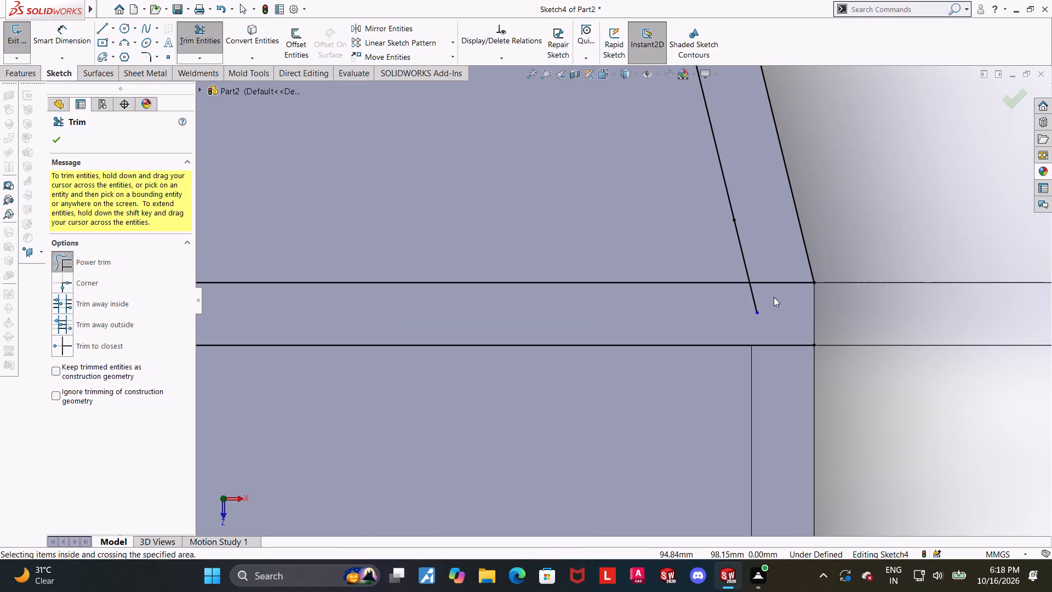
drag(775, 297, 733, 296)
drag(768, 267, 764, 236)
drag(779, 294, 779, 247)
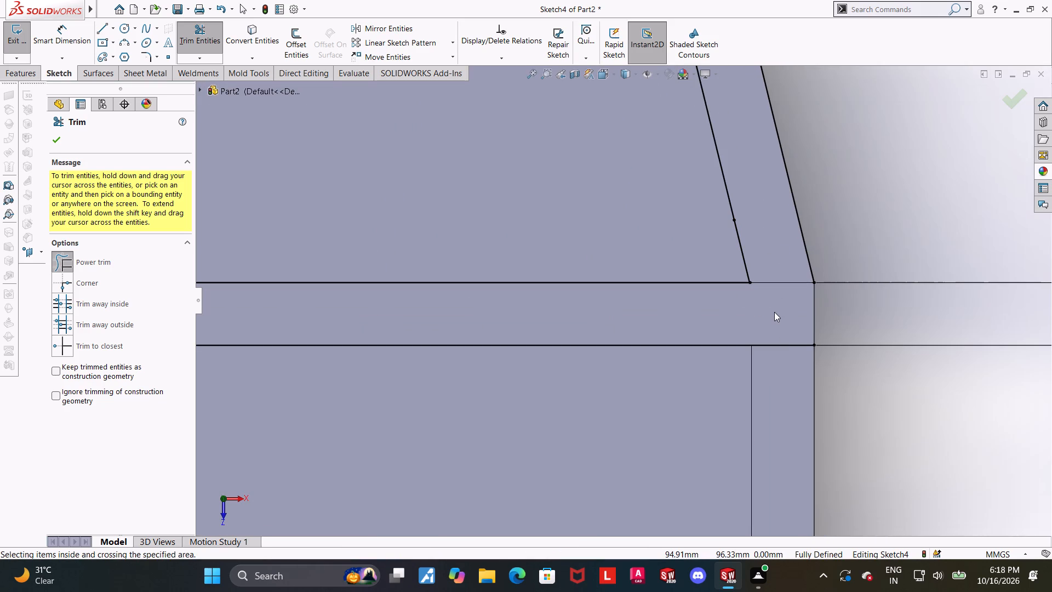
scroll(774, 312, down, 3)
scroll(774, 312, up, 15)
scroll(522, 267, down, 3)
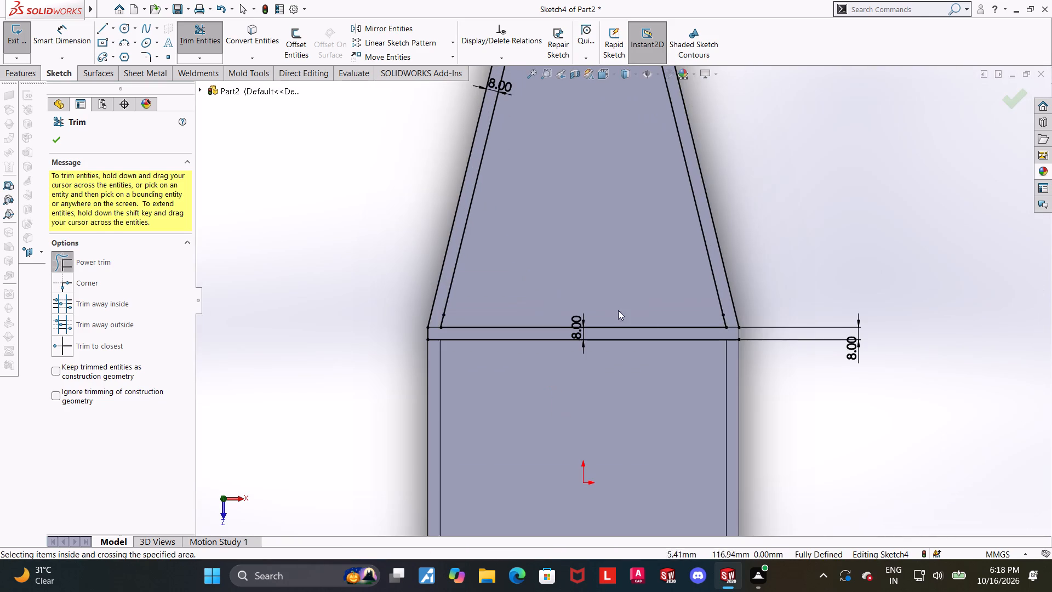
key(Escape)
Draw an 8 mm vertical line from the base line's right end to the outer right slanted line's lower end.
middle_drag(782, 382, 769, 405)
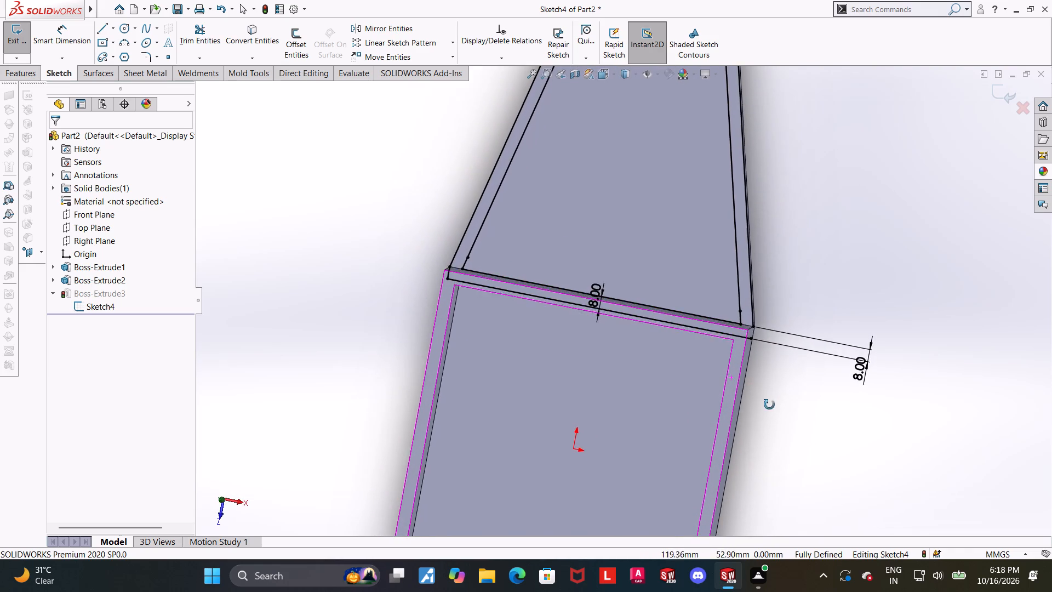
middle_drag(769, 405, 777, 397)
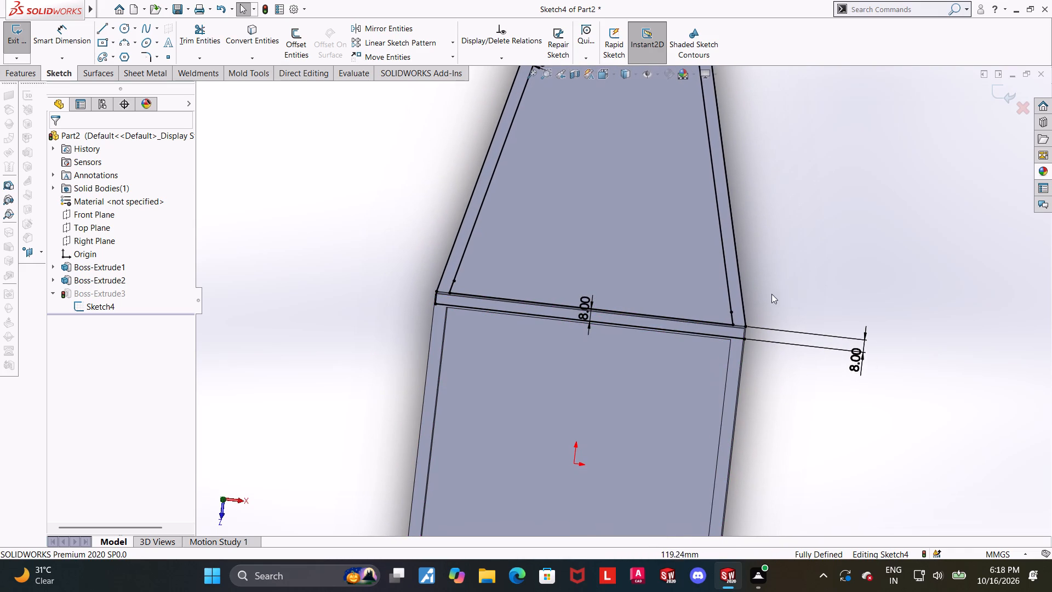
key(Escape)
click(607, 76)
click(479, 390)
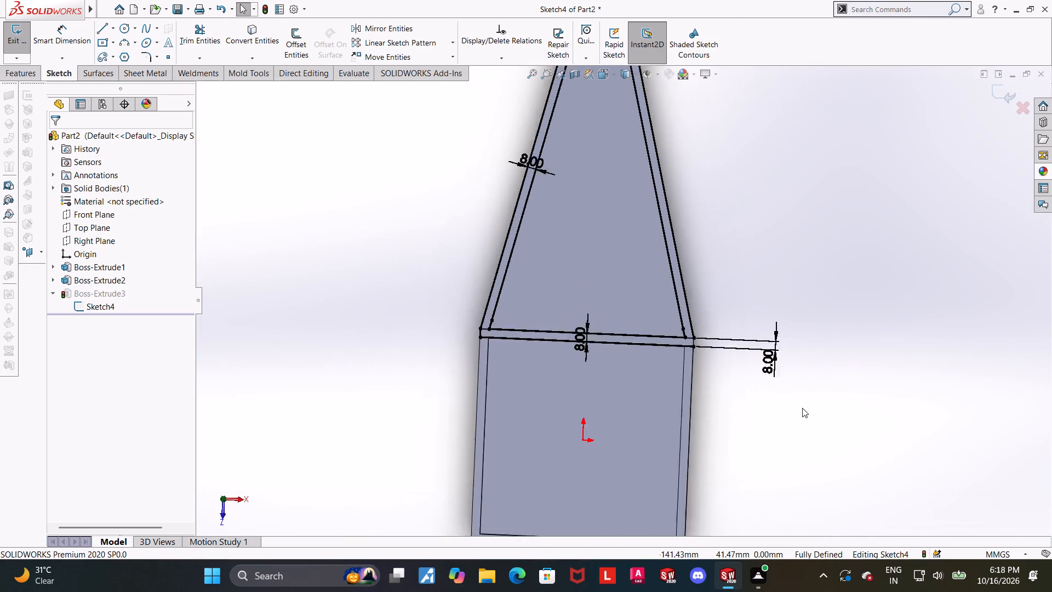
scroll(698, 366, down, 9)
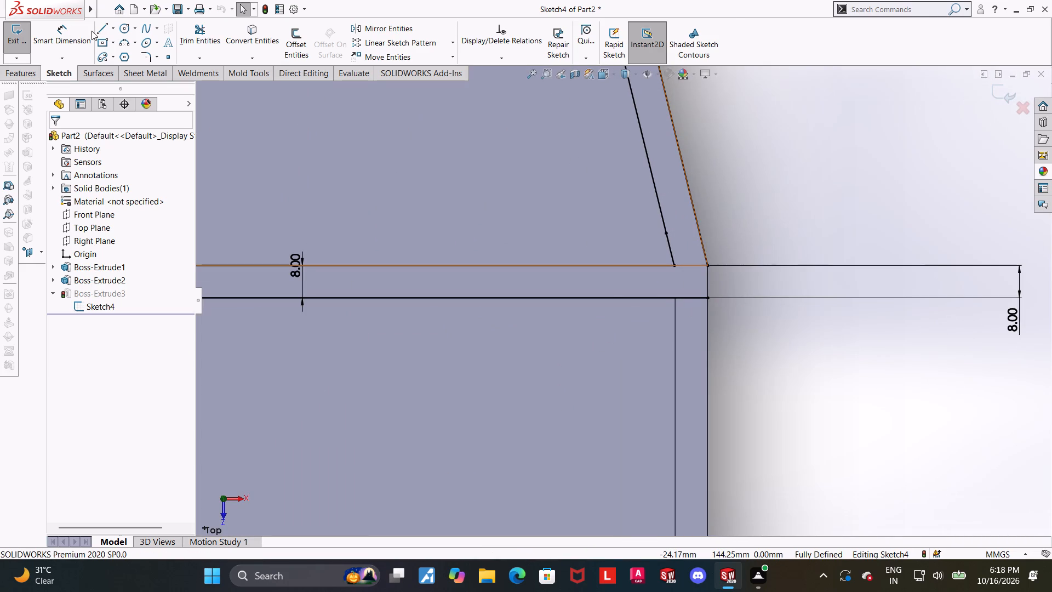
click(105, 29)
click(710, 299)
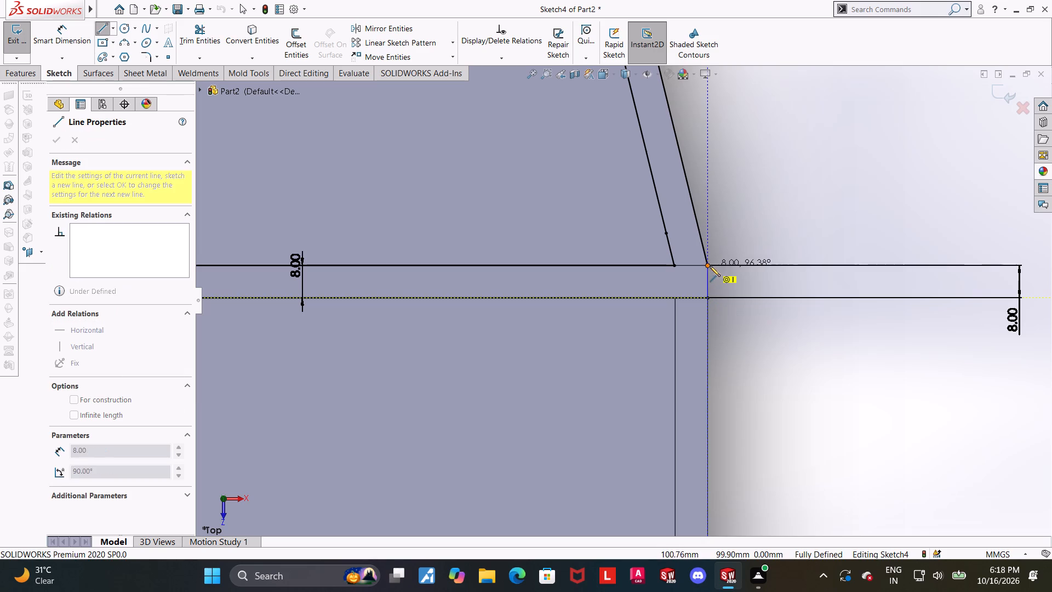
click(709, 265)
key(Escape)
key(Escape)
Exit the reworked wall sketch and rebuild the tapered wall extrusion.
scroll(730, 339, up, 4)
middle_drag(504, 349, 422, 282)
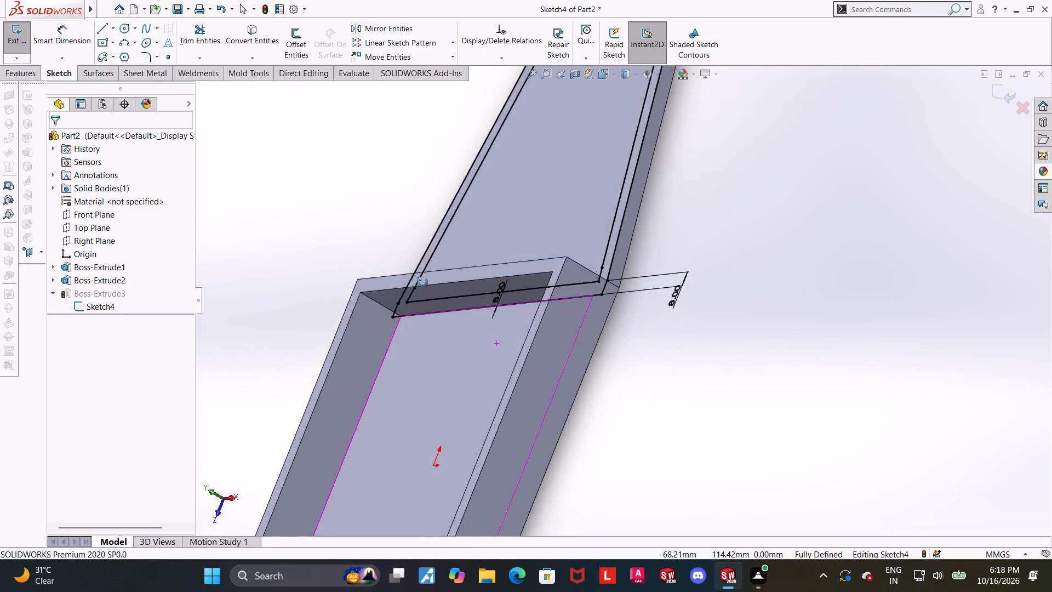
middle_drag(422, 282, 466, 376)
scroll(462, 376, up, 5)
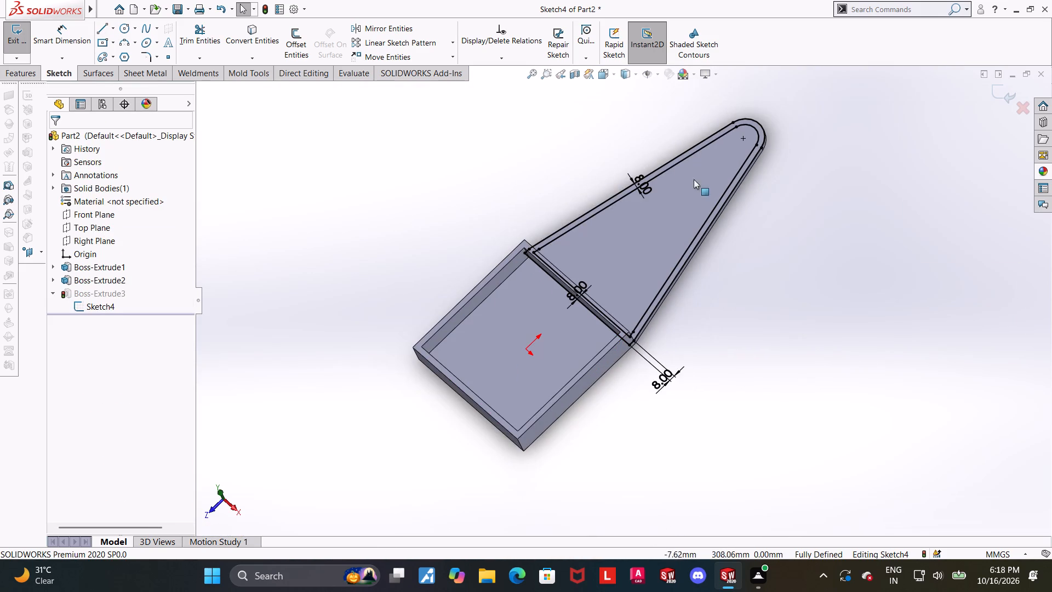
scroll(716, 174, down, 1)
click(1008, 85)
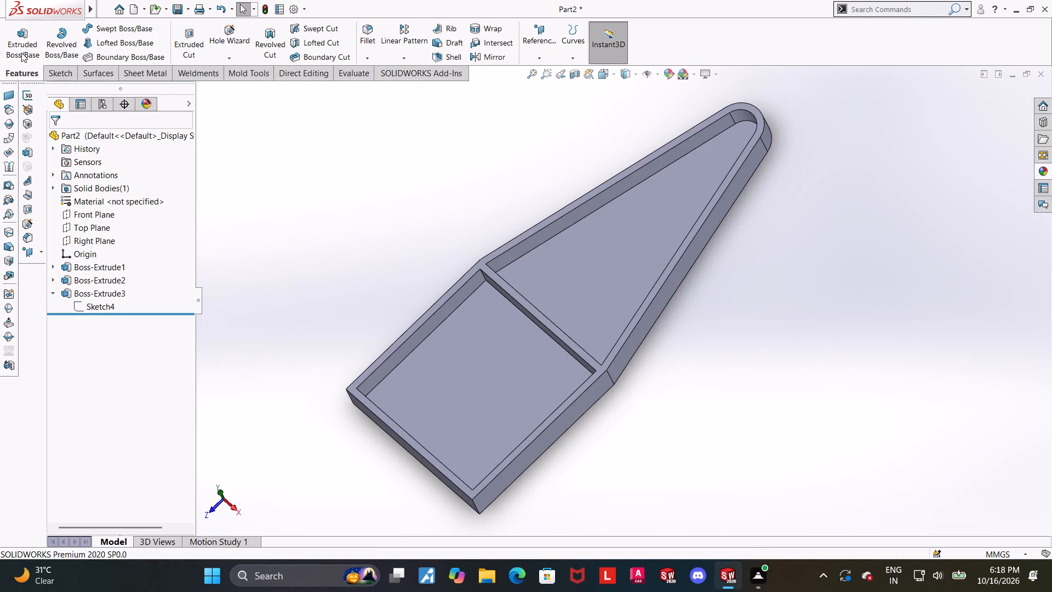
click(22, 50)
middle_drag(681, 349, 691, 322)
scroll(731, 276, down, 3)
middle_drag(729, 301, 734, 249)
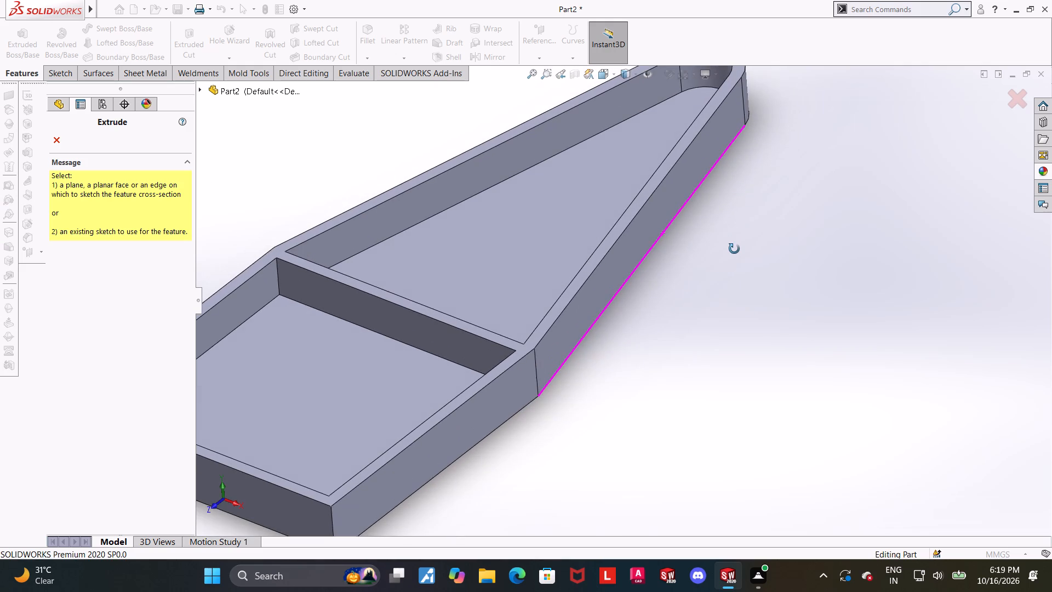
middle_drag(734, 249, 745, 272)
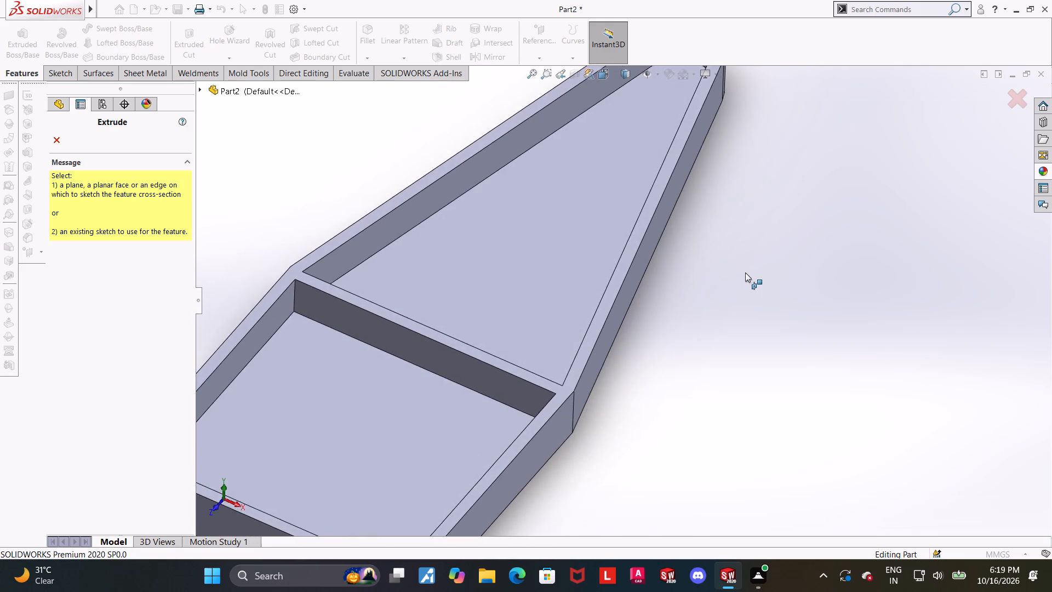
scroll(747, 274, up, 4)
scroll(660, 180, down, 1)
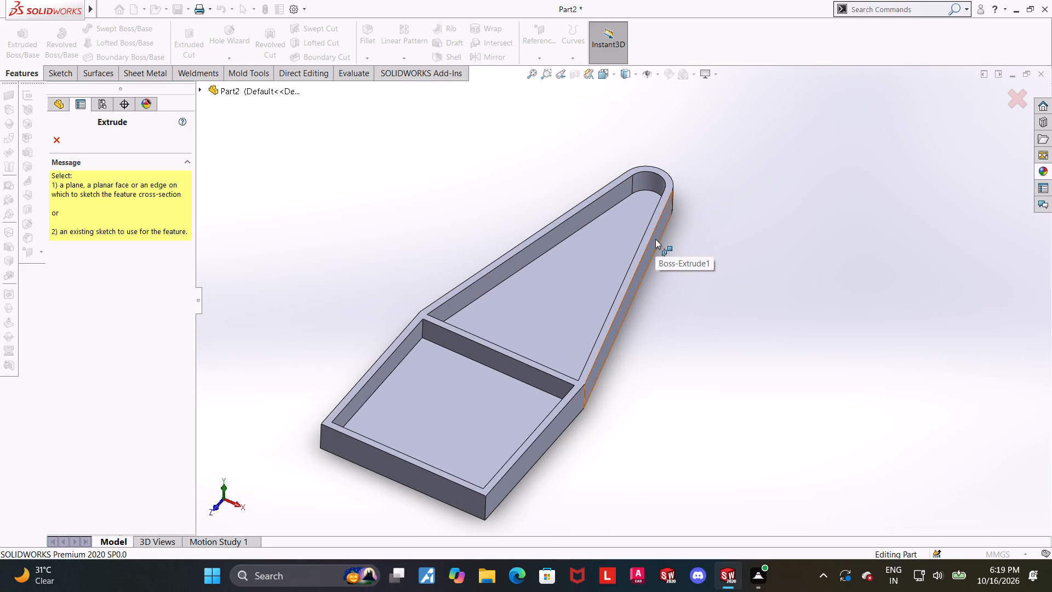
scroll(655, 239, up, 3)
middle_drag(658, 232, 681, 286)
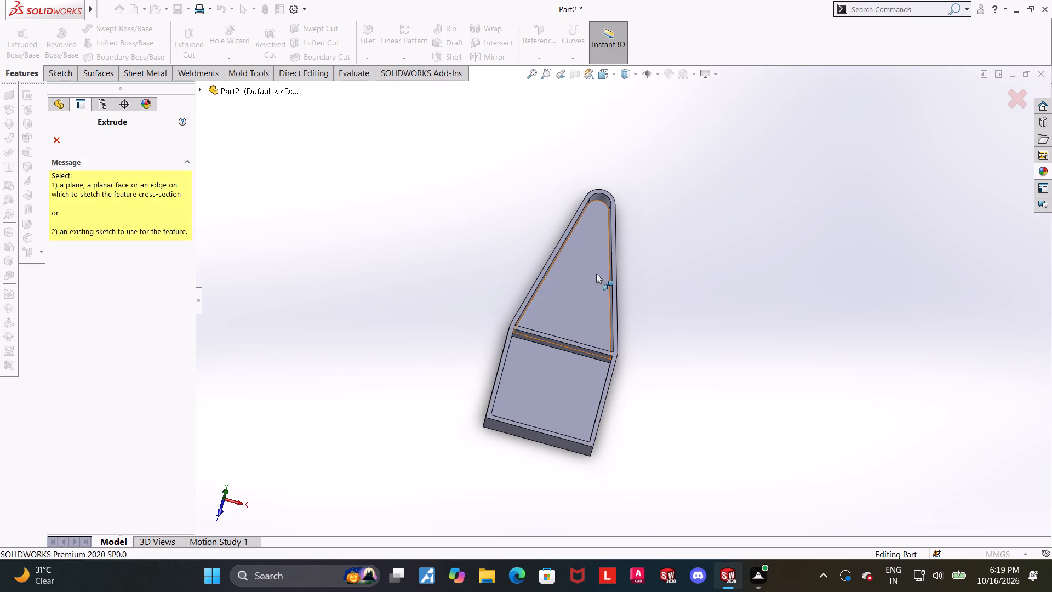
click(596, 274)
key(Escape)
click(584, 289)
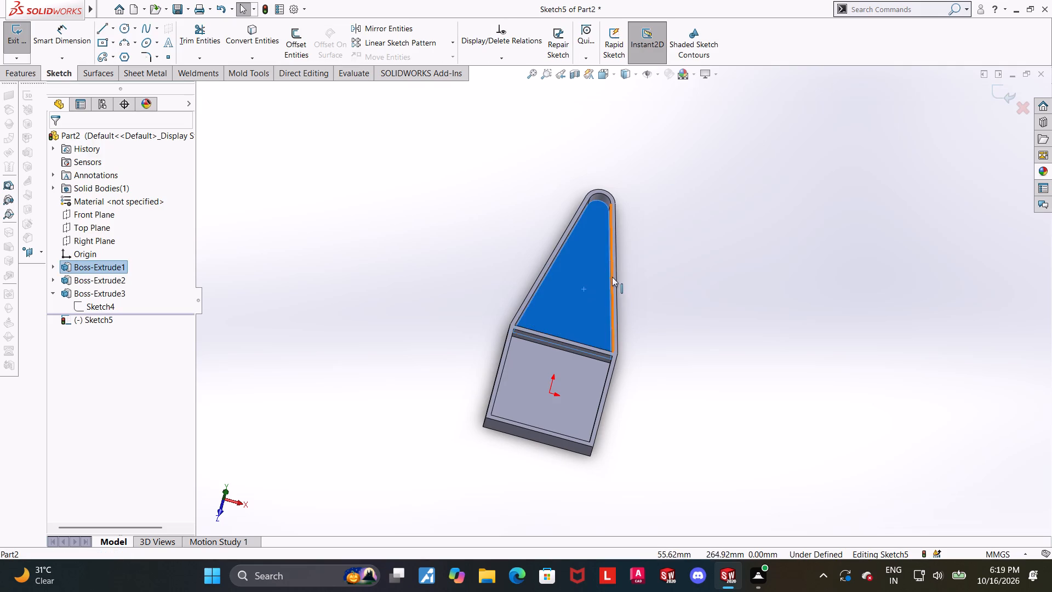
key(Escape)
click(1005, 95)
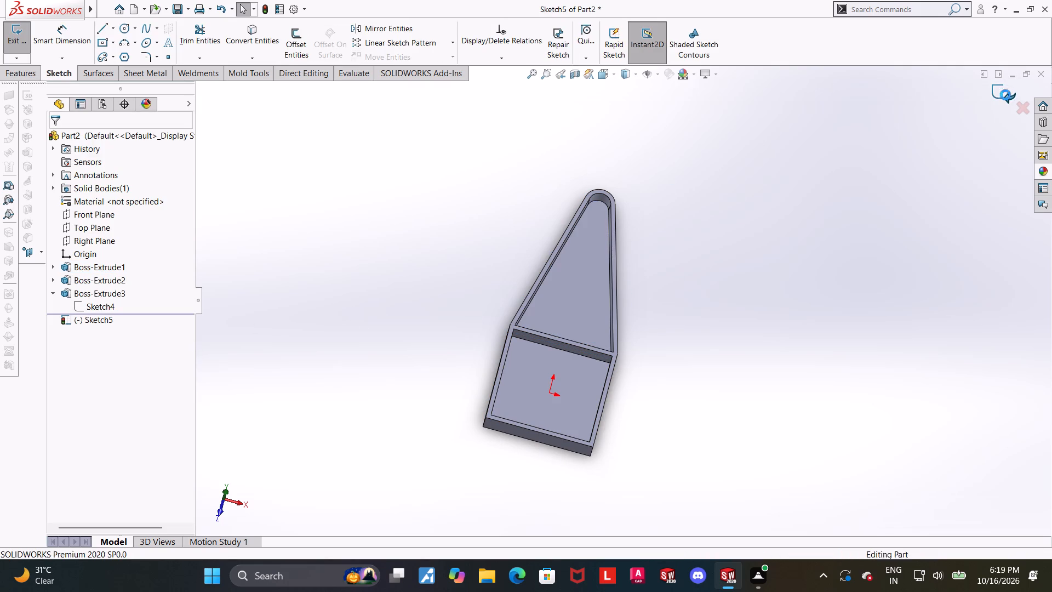
Start a sketch on the floor face inside the tapered wall and draw a circle centred in the rounded tip.
right_click(575, 299)
click(604, 281)
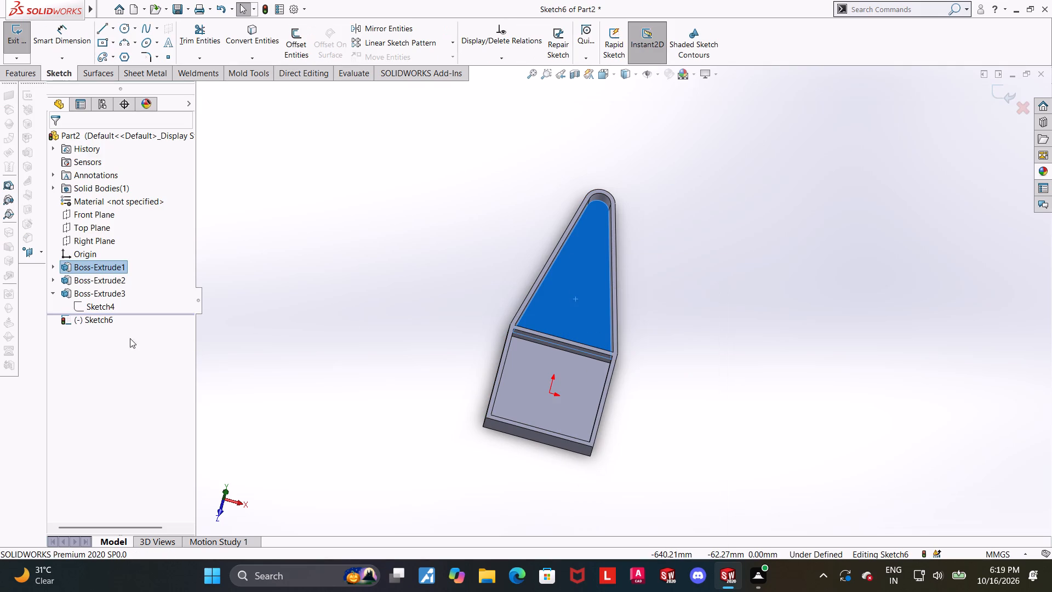
click(96, 320)
click(121, 306)
click(56, 293)
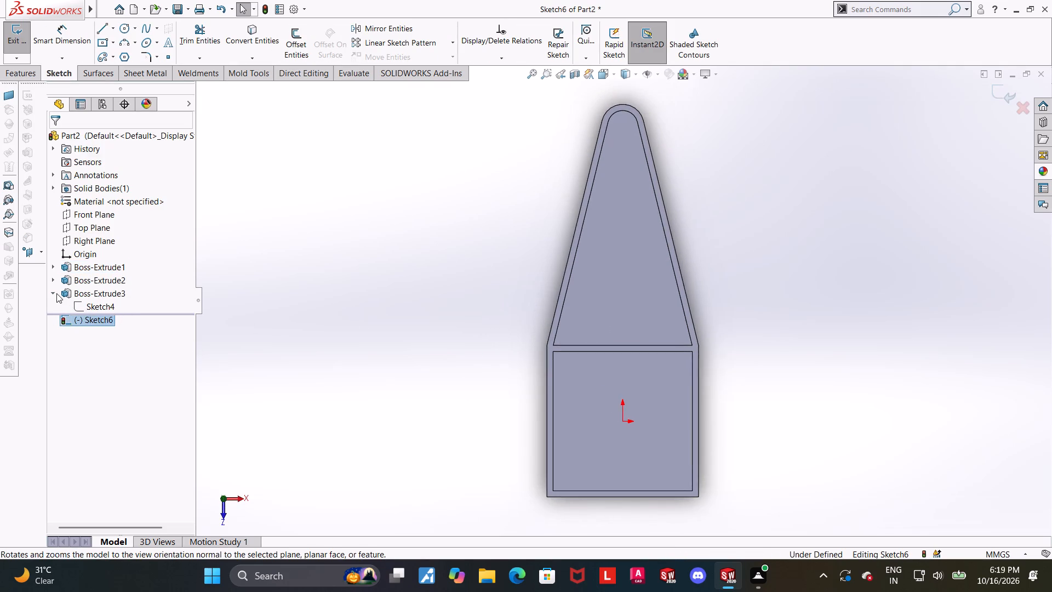
scroll(683, 285, up, 3)
scroll(662, 193, down, 7)
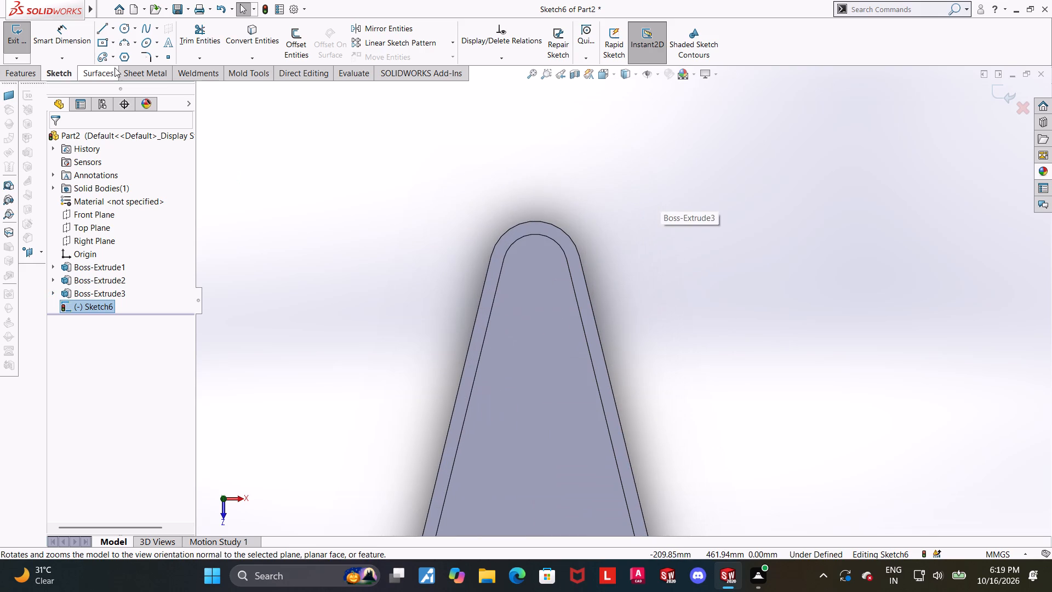
click(122, 31)
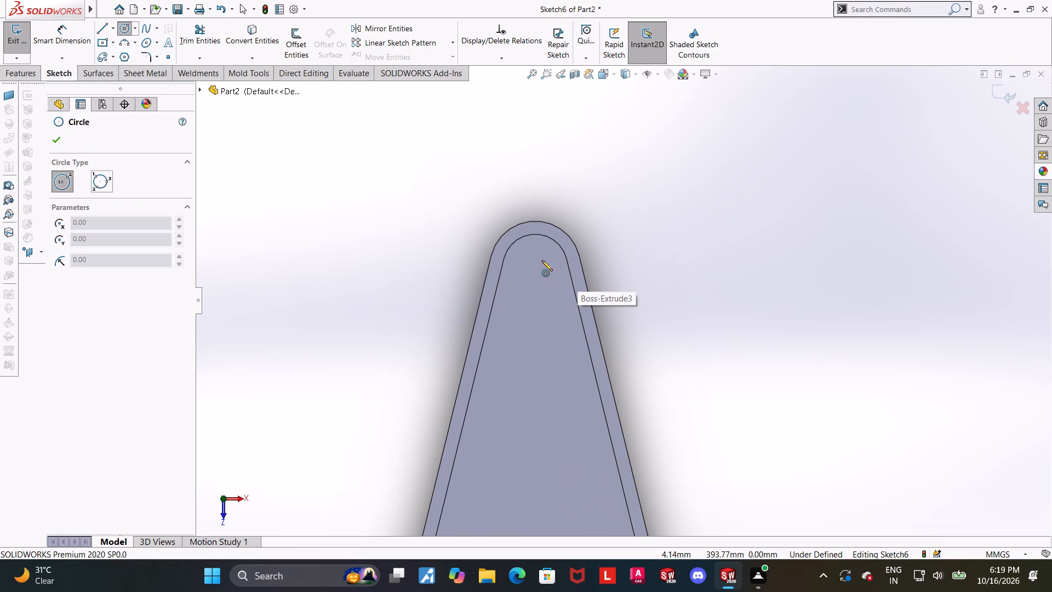
click(534, 263)
click(546, 224)
key(Escape)
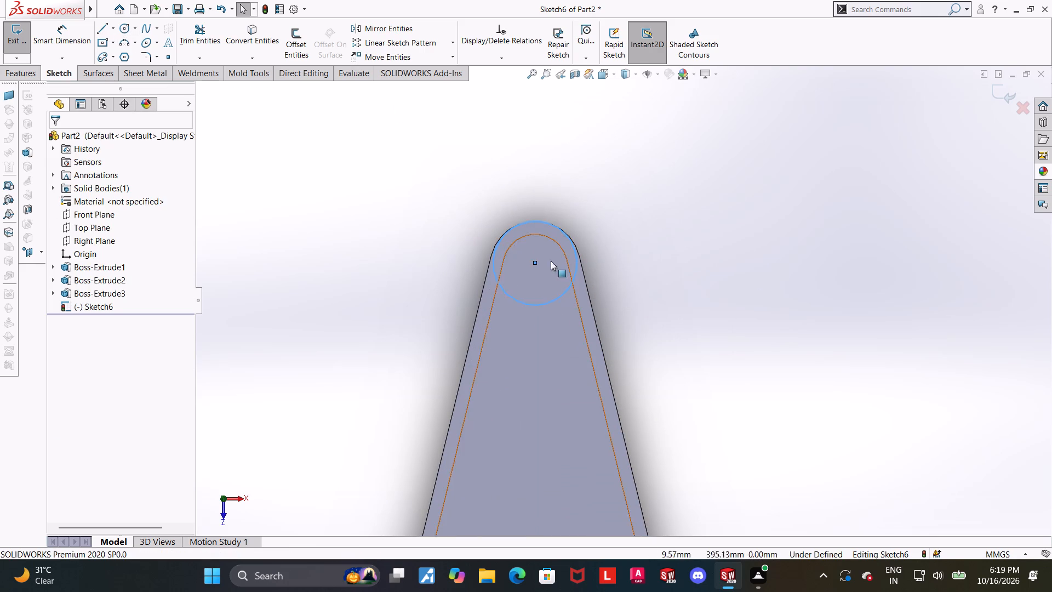
key(Escape)
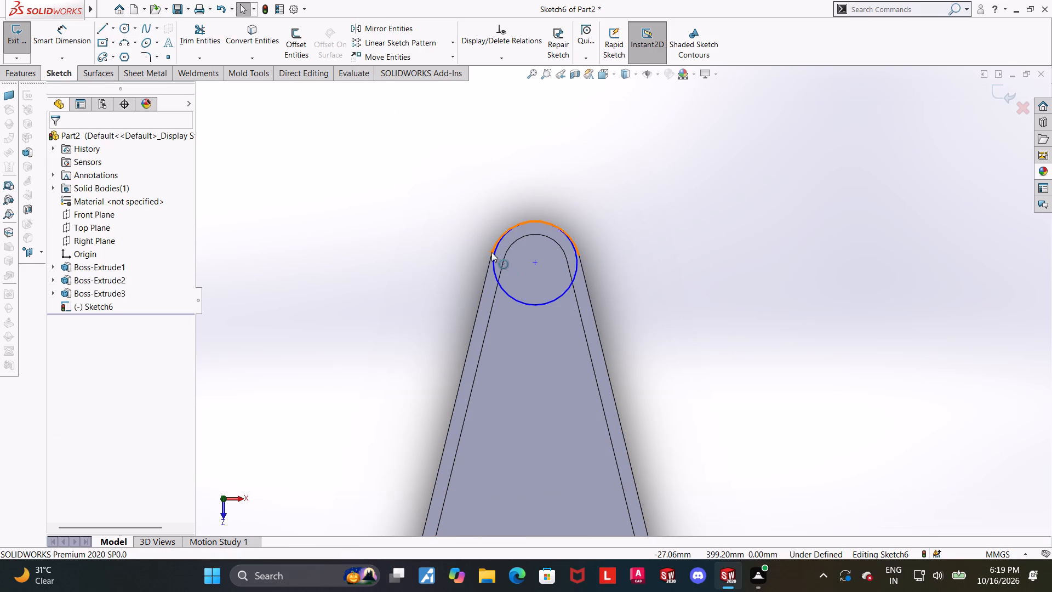
Make the circle Coradial with the rounded tip's outer arc edge and exit the sketch.
click(490, 252)
ctrl+click(496, 264)
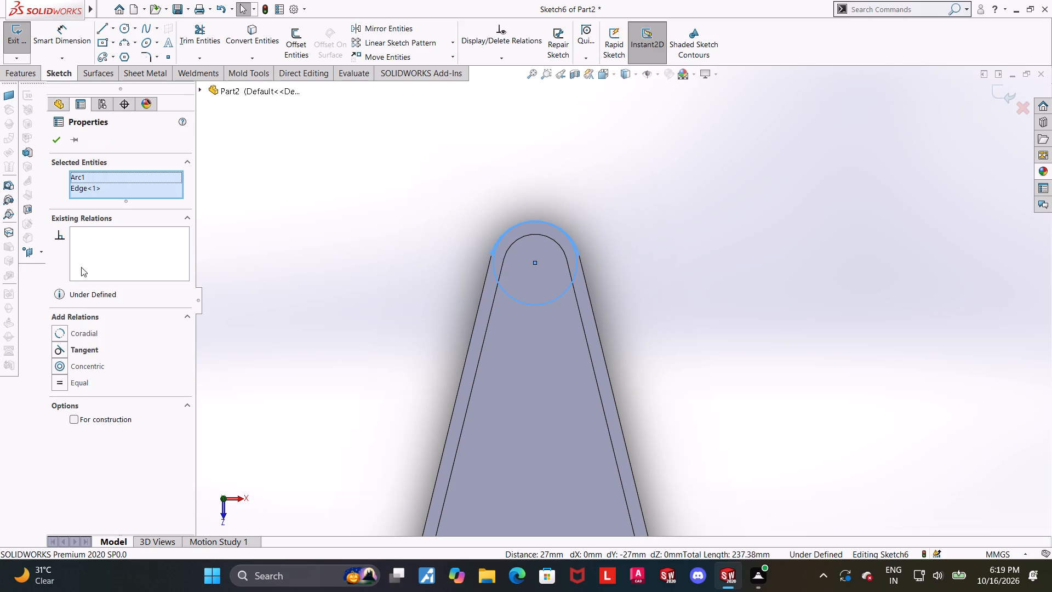
click(65, 331)
key(Escape)
scroll(672, 308, up, 1)
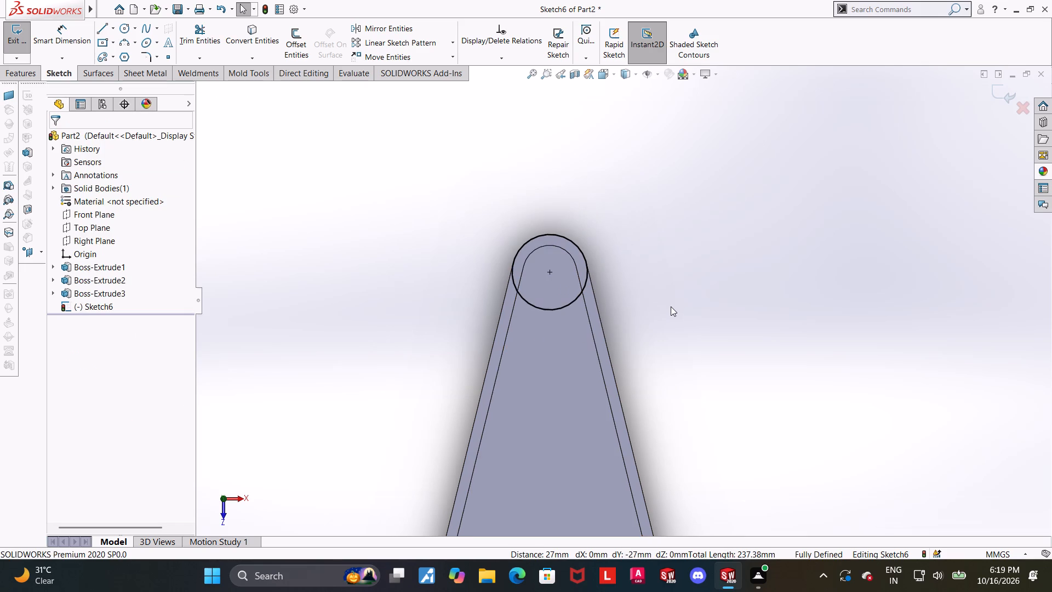
scroll(651, 301, down, 1)
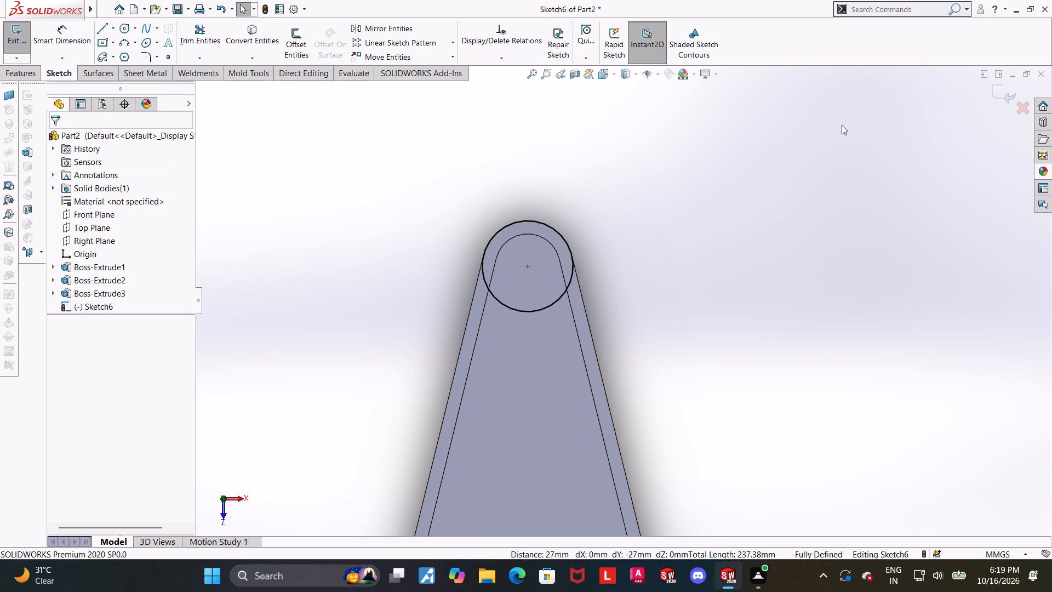
click(1004, 89)
Extrude the circle at the rounded tip as a merged blind boss with a depth of 50-8, giving 42 mm.
middle_drag(730, 304, 704, 196)
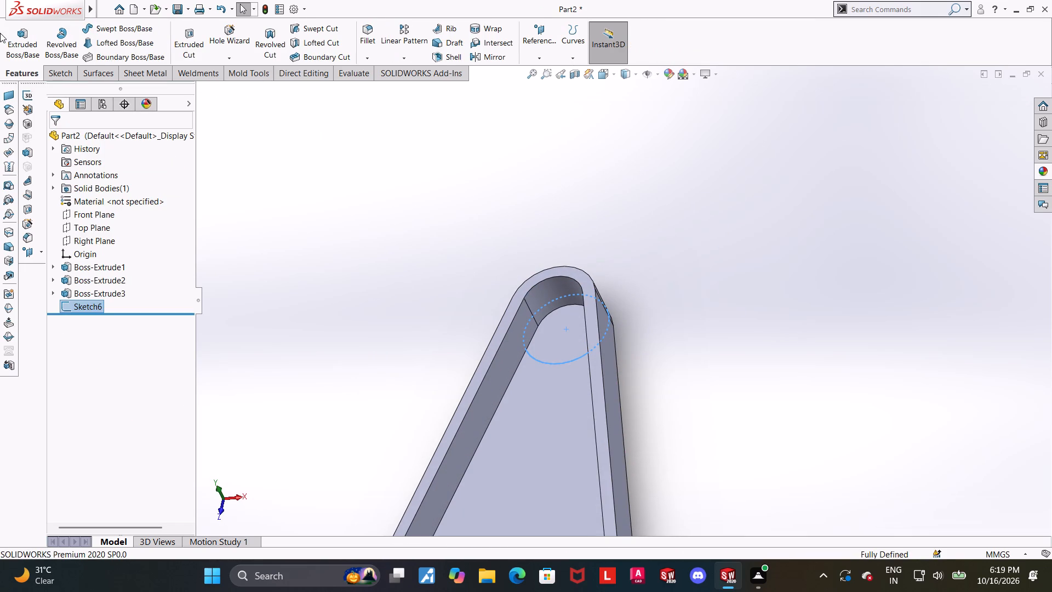
click(19, 37)
middle_drag(454, 282, 447, 272)
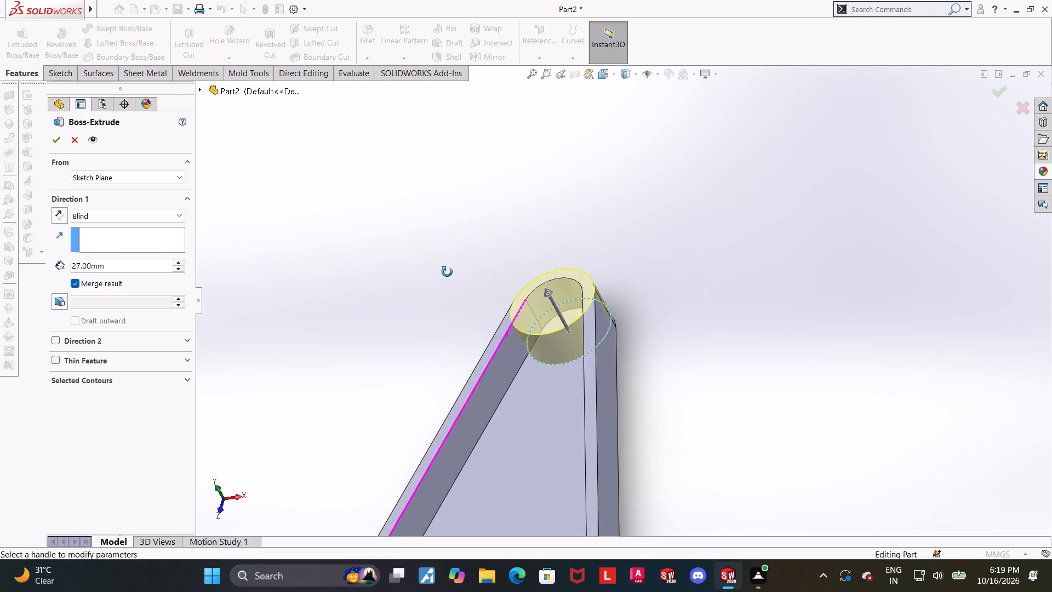
middle_drag(447, 272, 446, 272)
scroll(446, 272, up, 1)
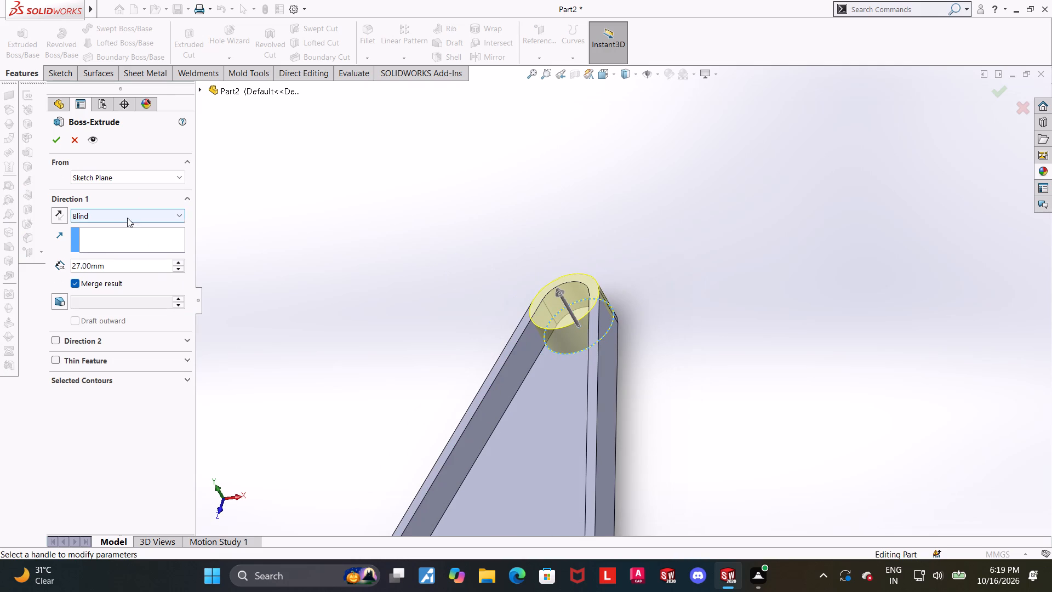
click(127, 218)
text(50)
key(minus)
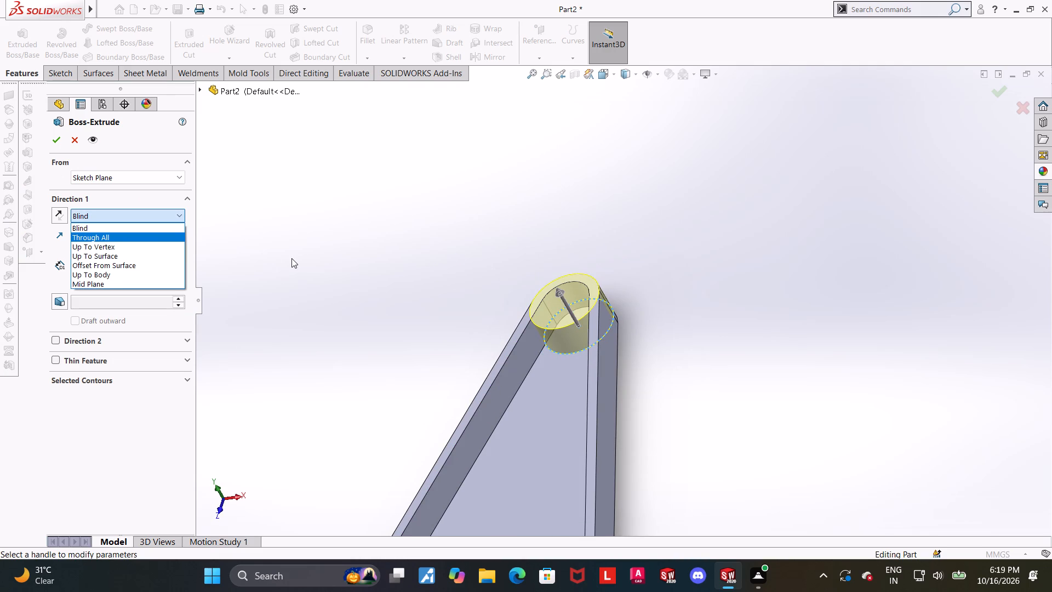
click(417, 304)
click(131, 266)
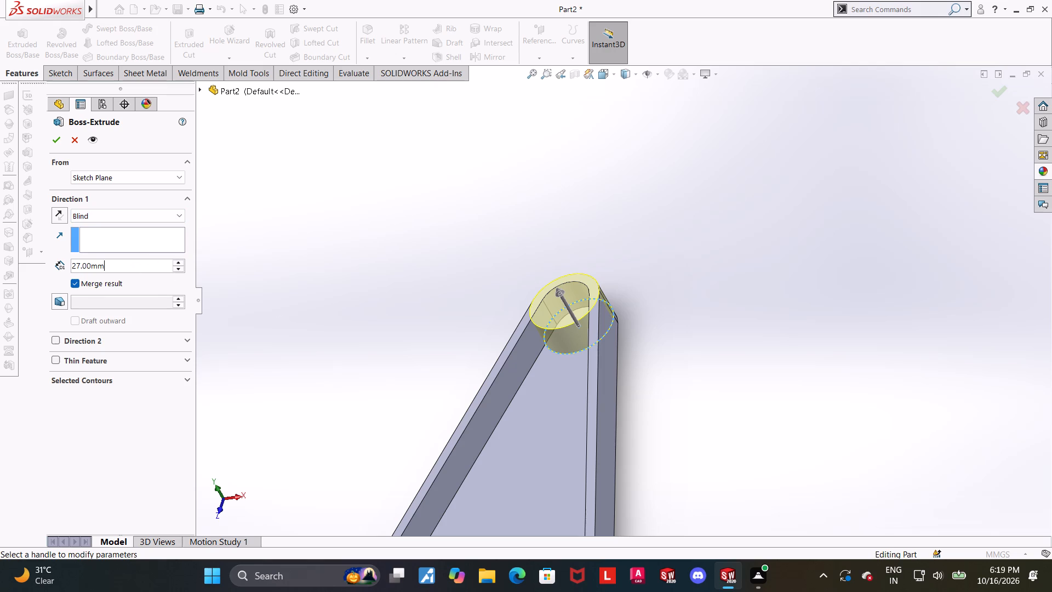
drag(135, 267, 0, 258)
text(50-)
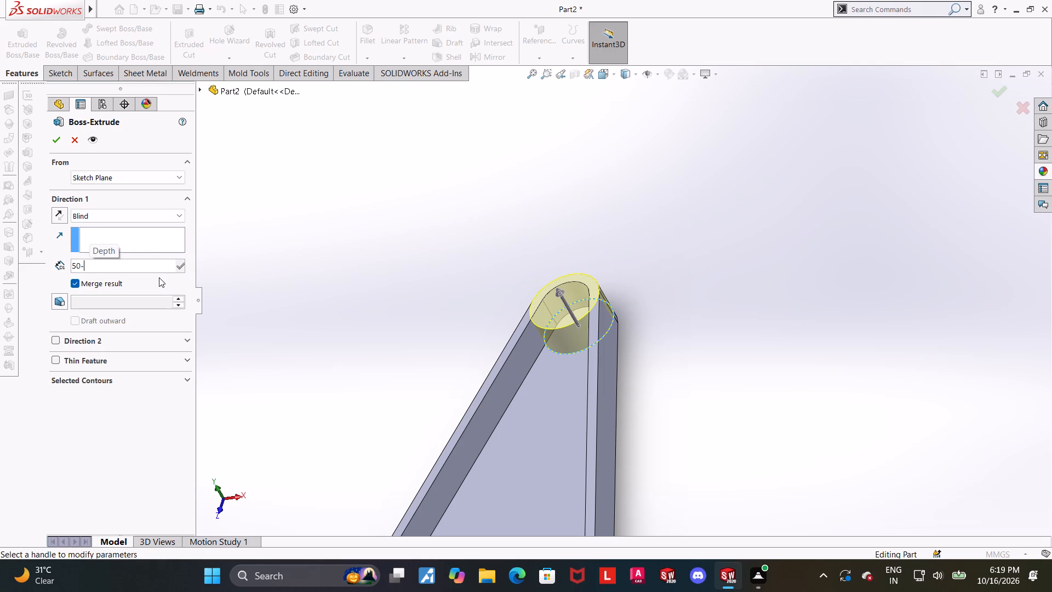
key(8)
key(BackSpace)
key(8)
key(Return)
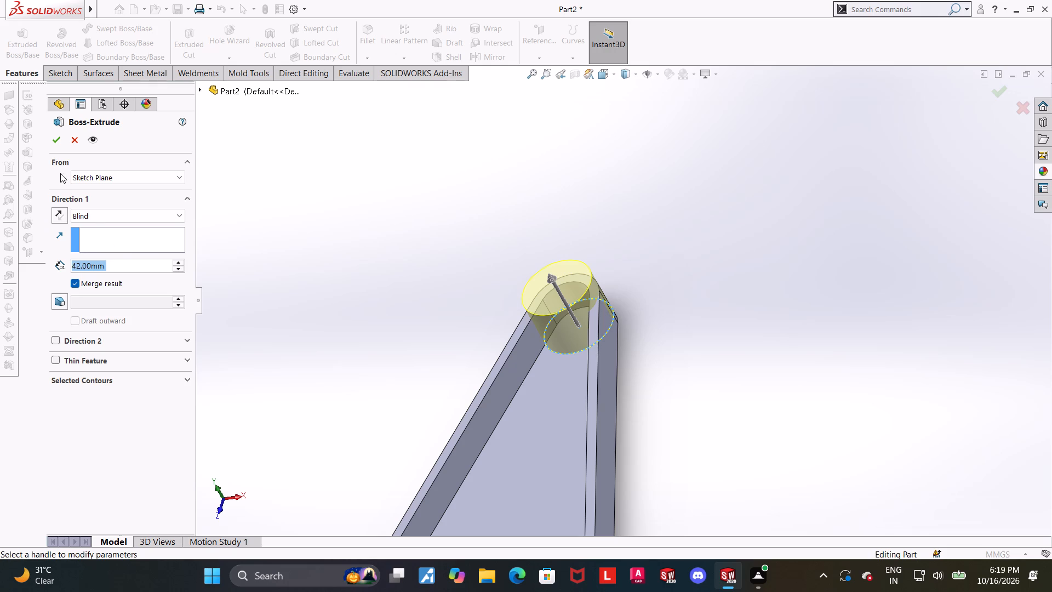
click(57, 148)
click(57, 145)
click(607, 87)
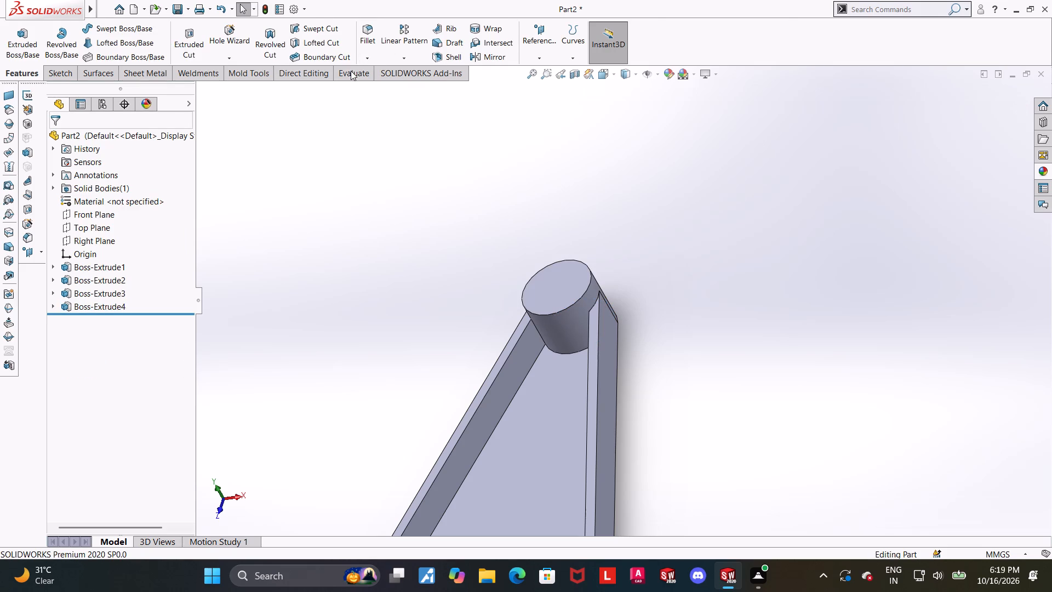
Measure the distance between the round boss's top face and the plate's underside.
click(351, 71)
click(123, 40)
click(567, 279)
middle_drag(929, 381, 843, 360)
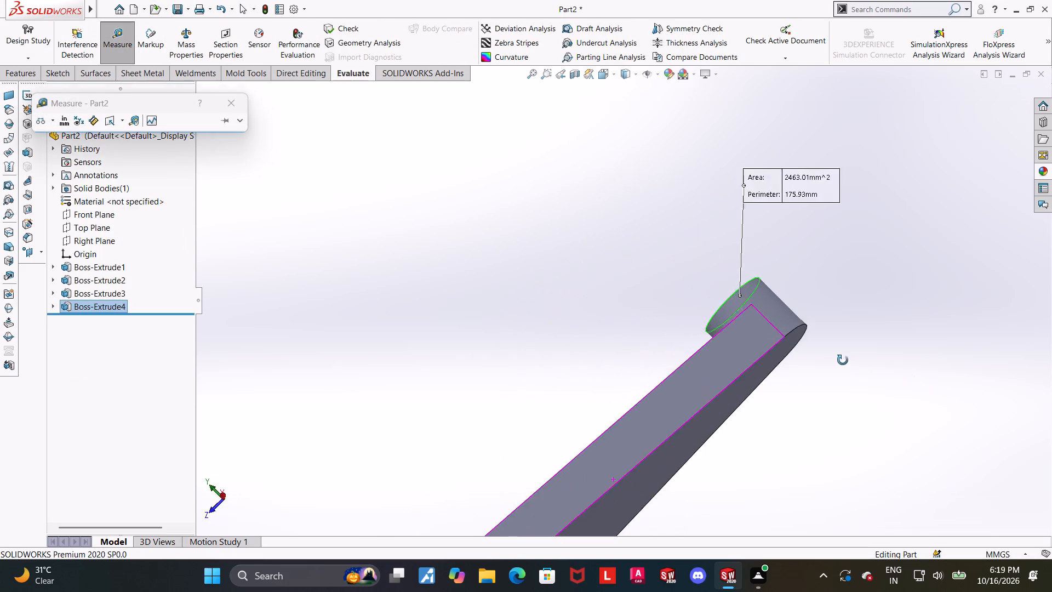
middle_drag(843, 360, 842, 354)
middle_drag(810, 433, 782, 384)
scroll(810, 432, up, 1)
click(742, 371)
scroll(761, 395, up, 2)
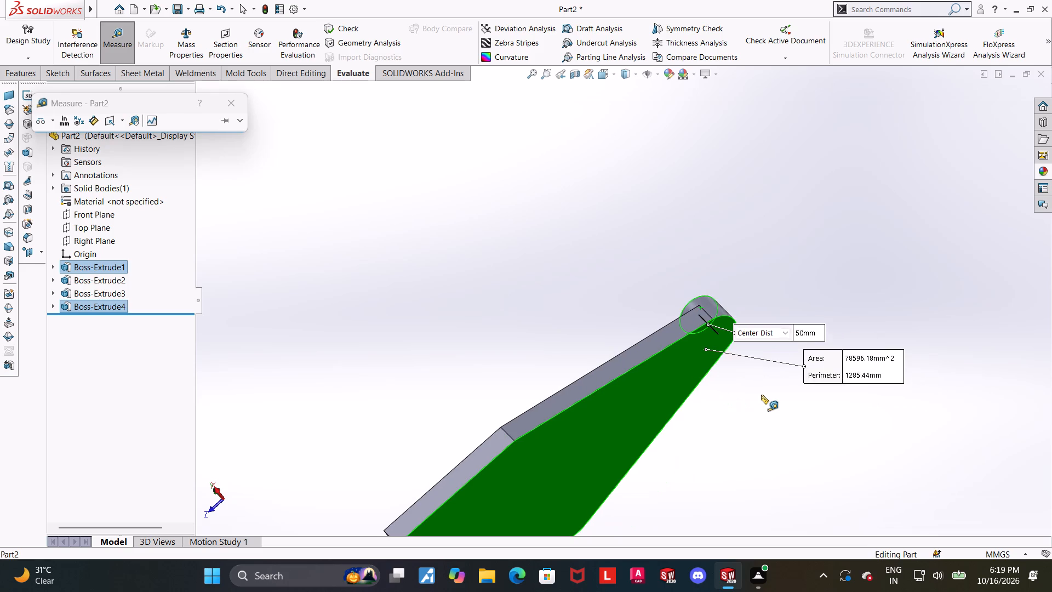
key(Escape)
Start a sketch on the floor face inside the tapered wall and view it face-on.
scroll(759, 399, up, 2)
middle_drag(750, 401, 903, 481)
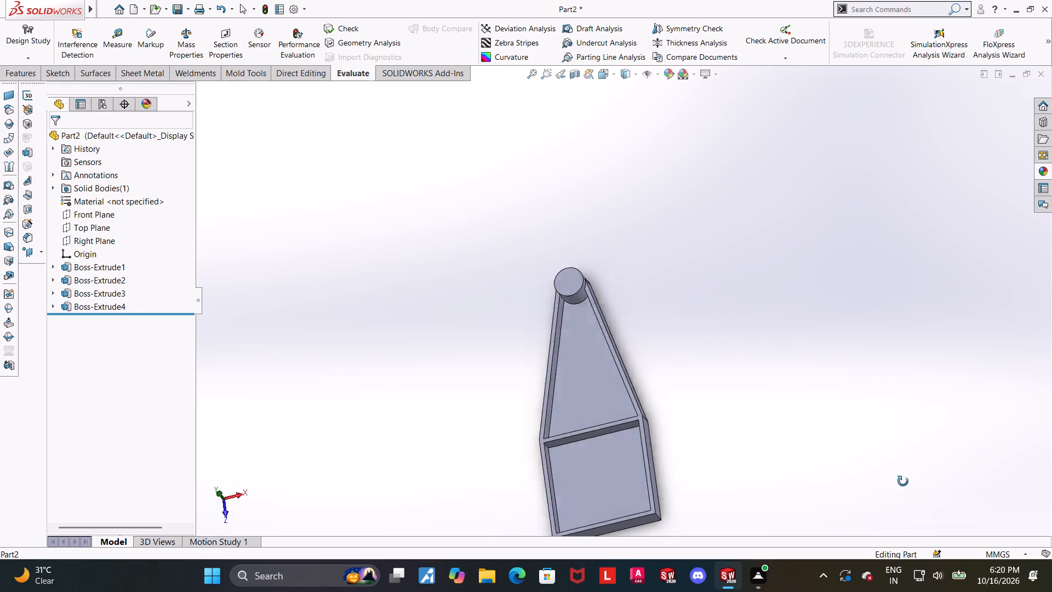
middle_drag(903, 481, 911, 476)
scroll(779, 414, up, 2)
scroll(611, 366, down, 3)
middle_drag(605, 375, 585, 344)
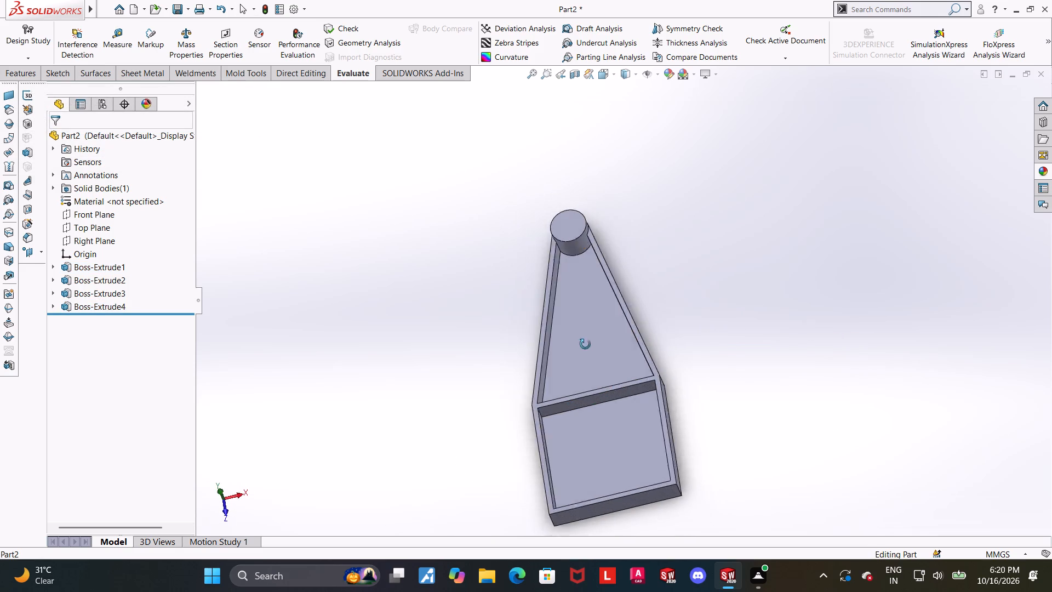
middle_drag(585, 344, 601, 412)
scroll(608, 363, down, 3)
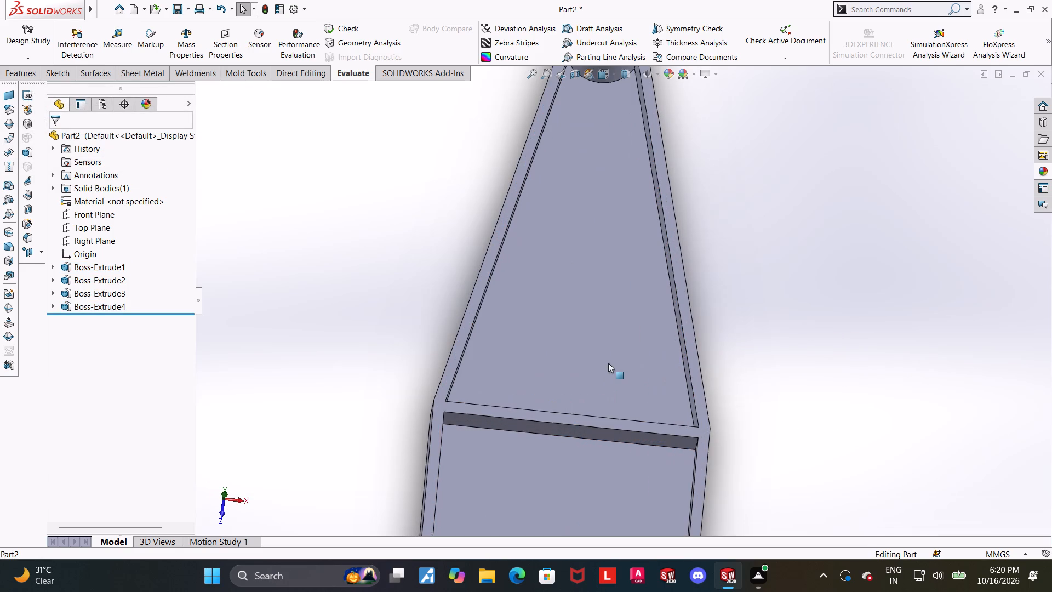
scroll(608, 363, down, 1)
click(601, 363)
click(648, 336)
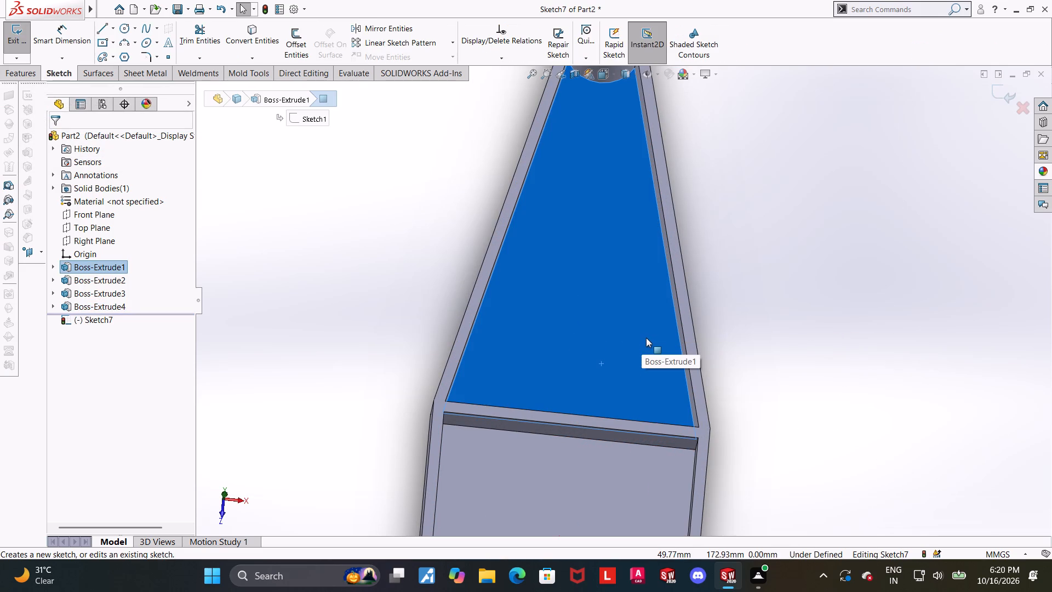
click(233, 343)
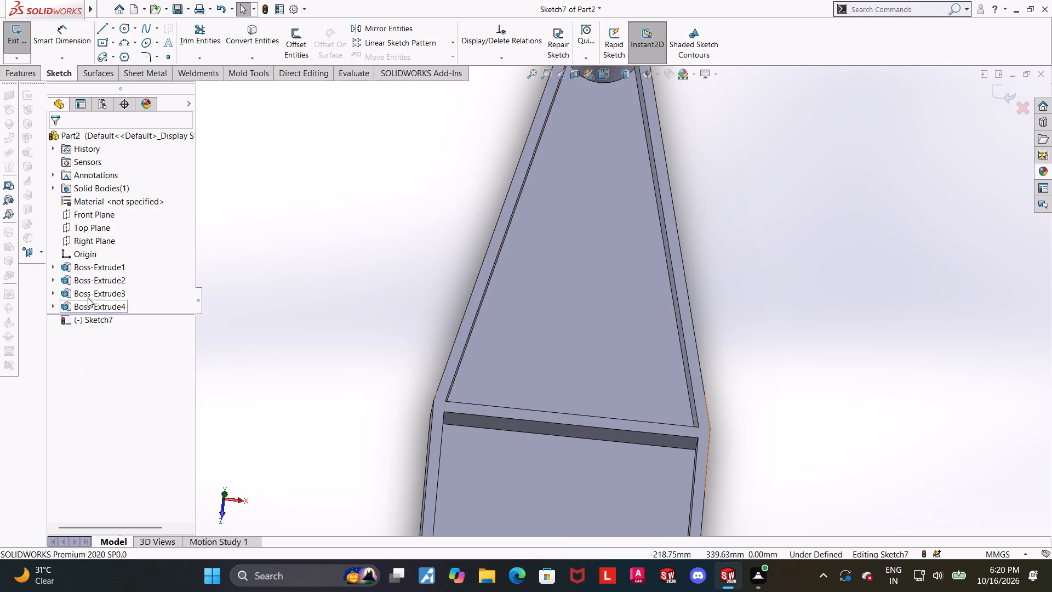
click(87, 320)
click(115, 303)
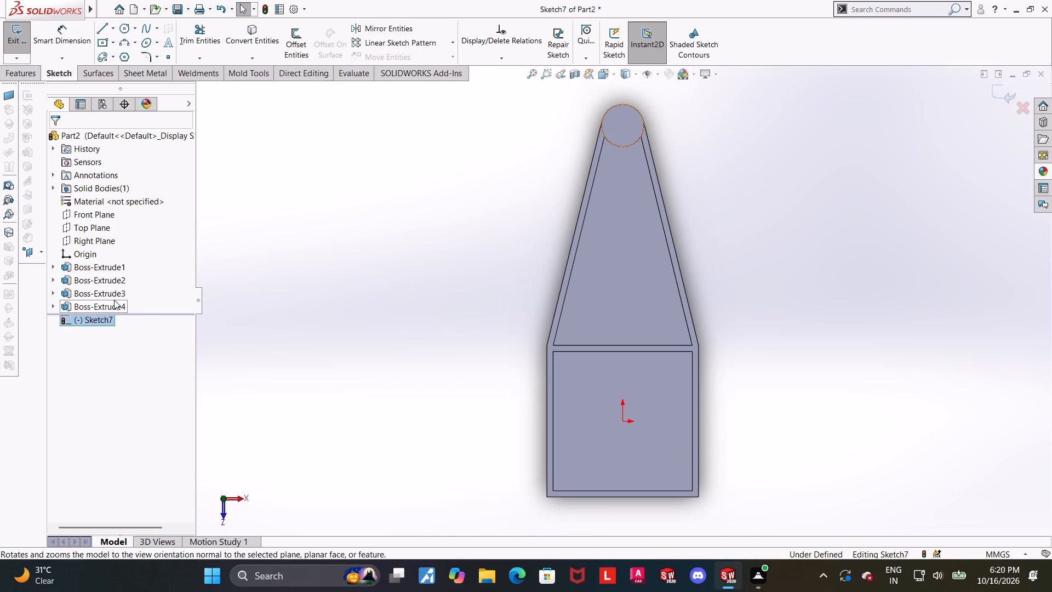
Draw a circle about 33 mm in diameter, centred vertically above the origin and just above the cross wall.
click(125, 25)
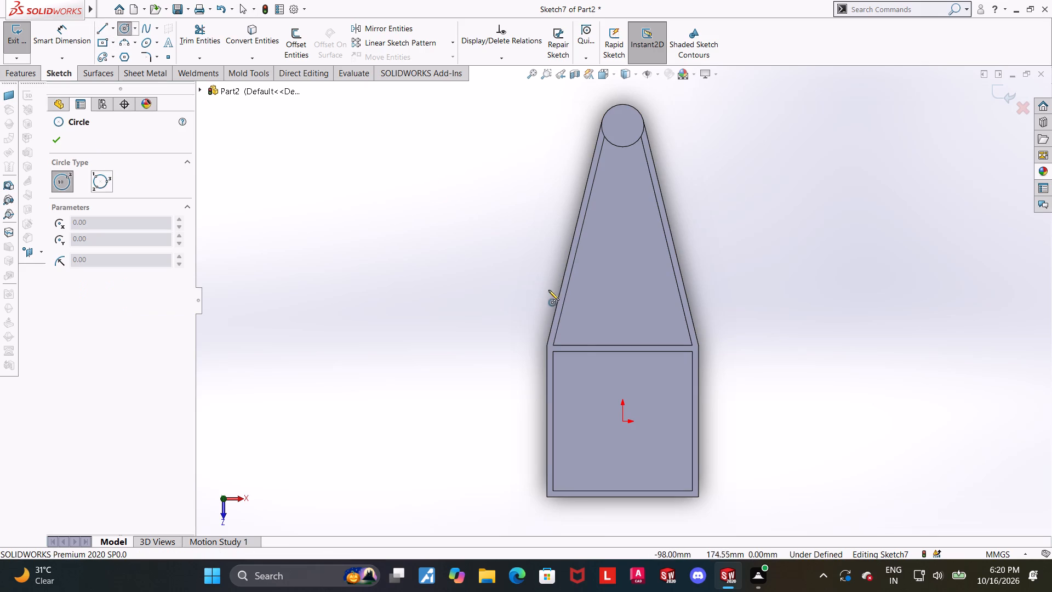
click(622, 322)
click(633, 315)
key(Escape)
Dimension the circle's centre 130 mm from the origin.
drag(64, 30, 77, 32)
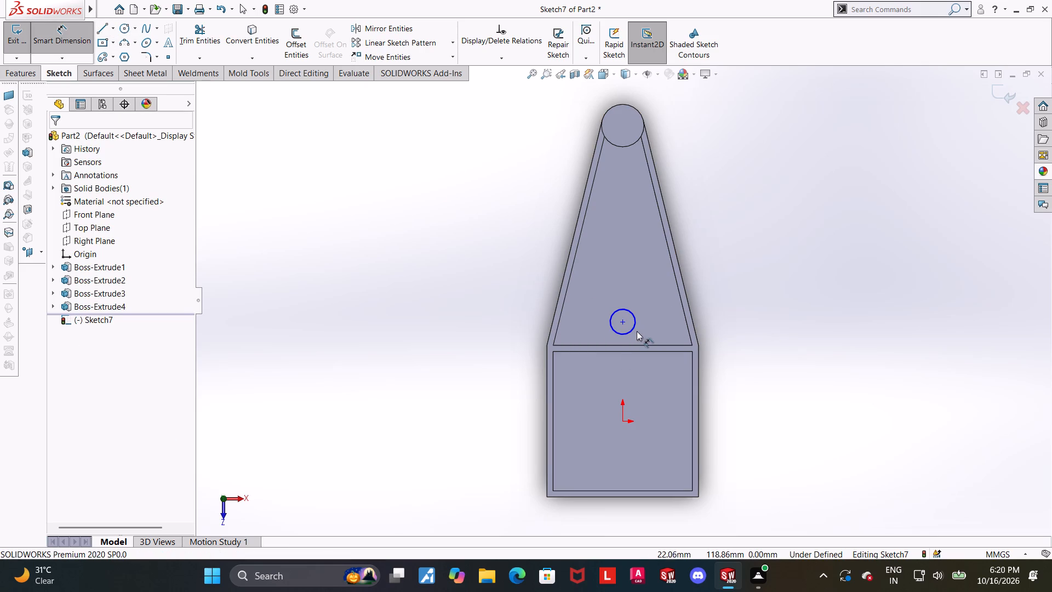
click(625, 321)
click(623, 421)
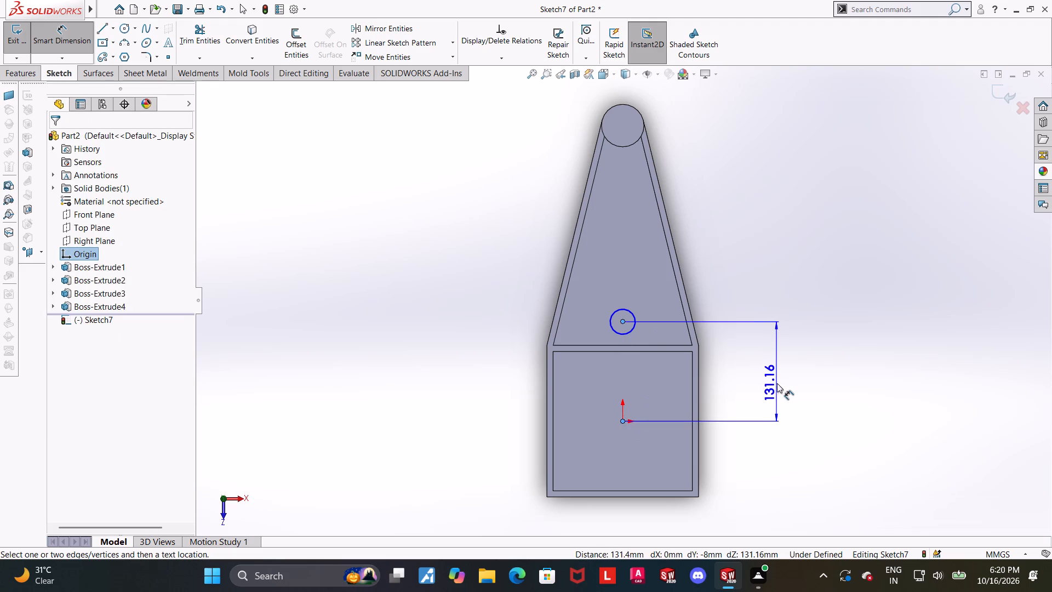
click(782, 383)
text(130)
key(Return)
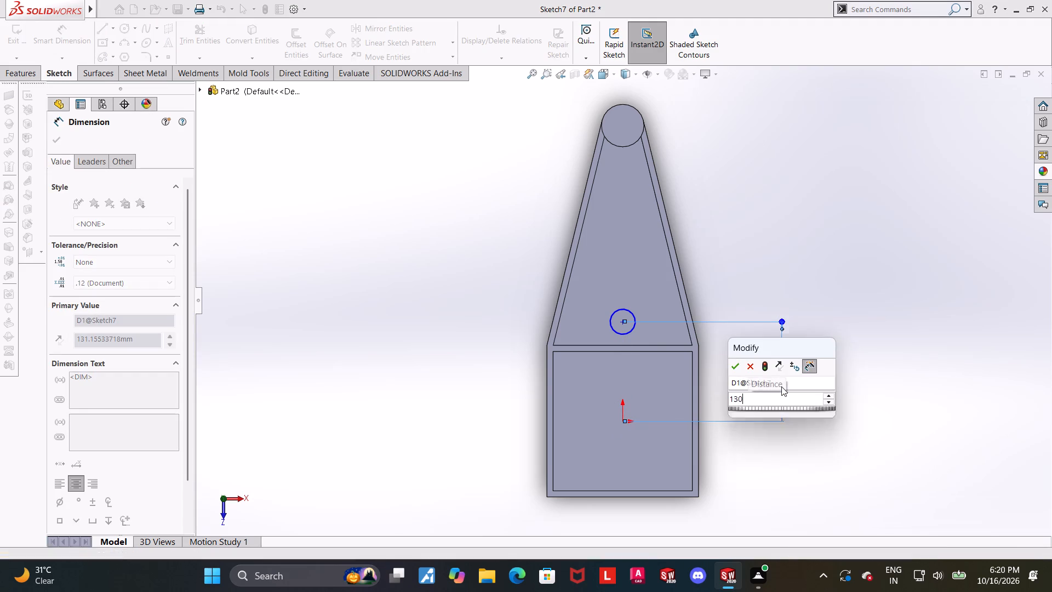
key(Escape)
key(Escape)
Dimension the circle's diameter as 26 mm.
click(80, 36)
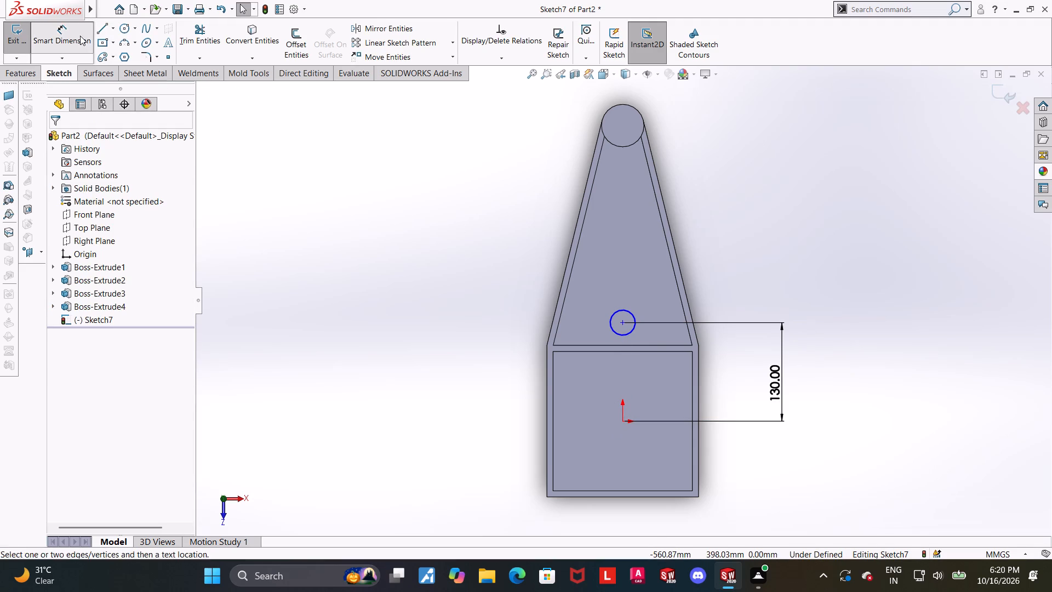
scroll(584, 327, up, 1)
scroll(693, 358, down, 1)
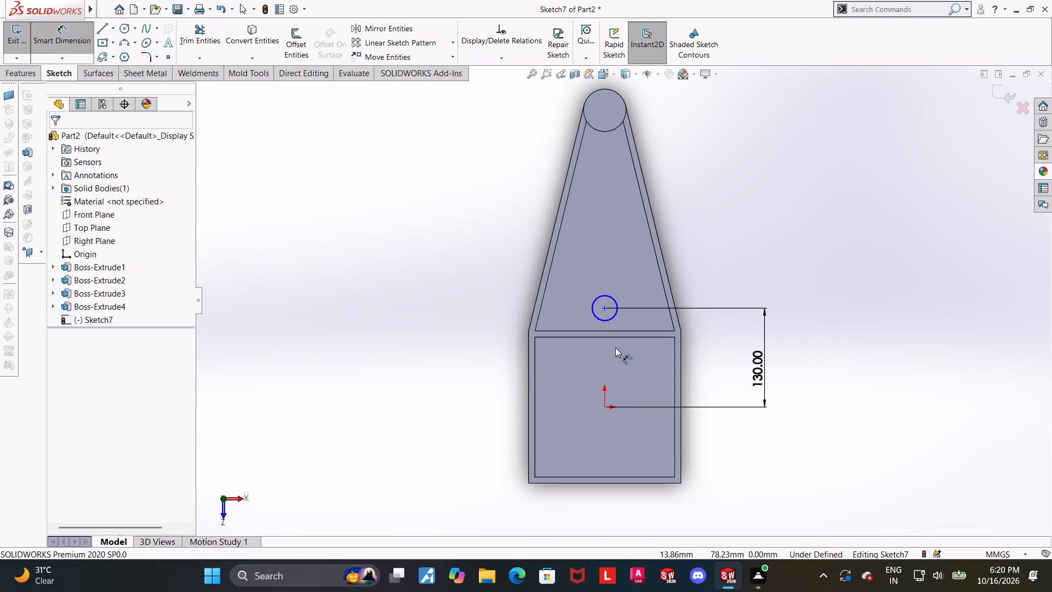
scroll(615, 347, down, 1)
click(613, 284)
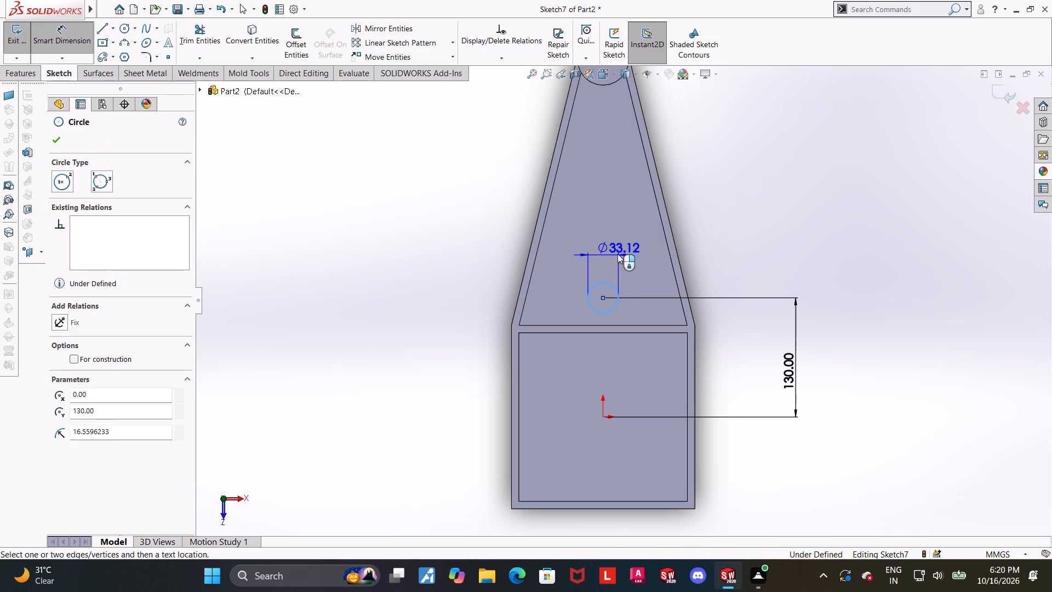
click(618, 254)
key(2)
key(6)
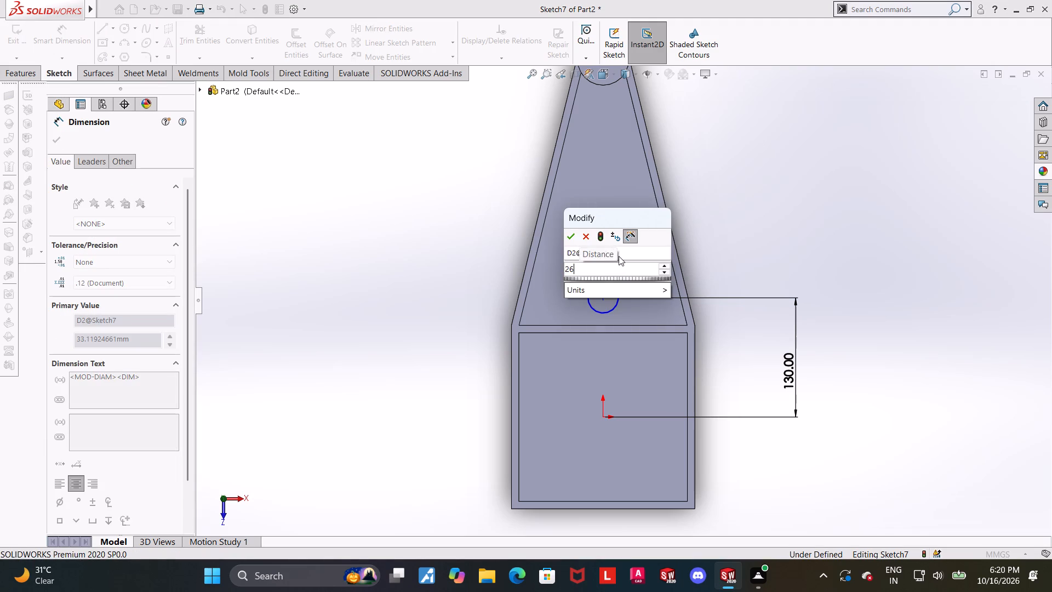
key(Return)
key(Escape)
key(Escape)
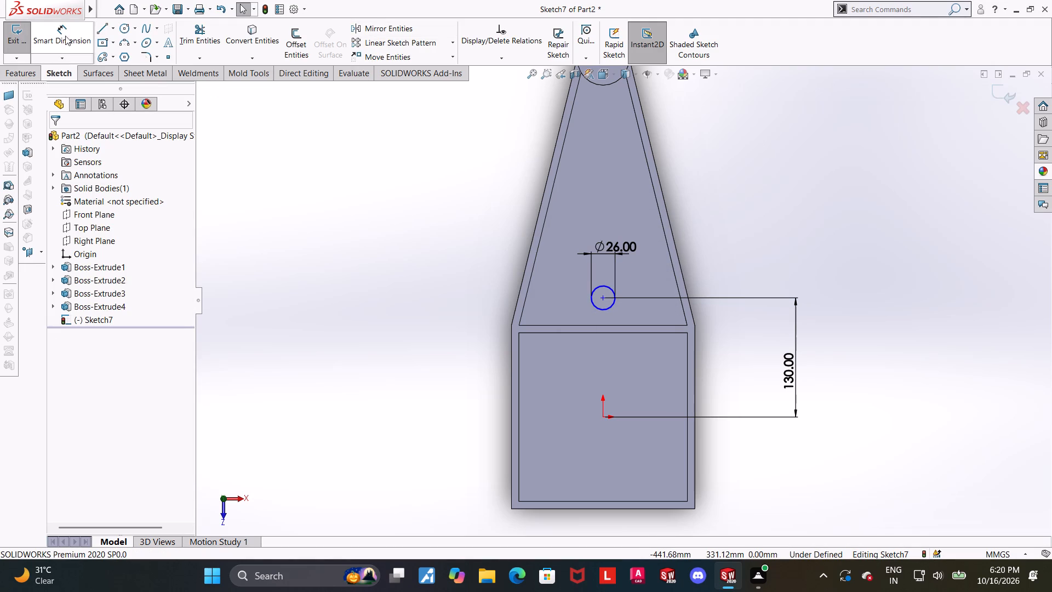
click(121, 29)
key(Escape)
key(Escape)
Draw a vertical line from the circle's left quadrant down to just past the cross wall's upper edge.
drag(100, 29, 106, 30)
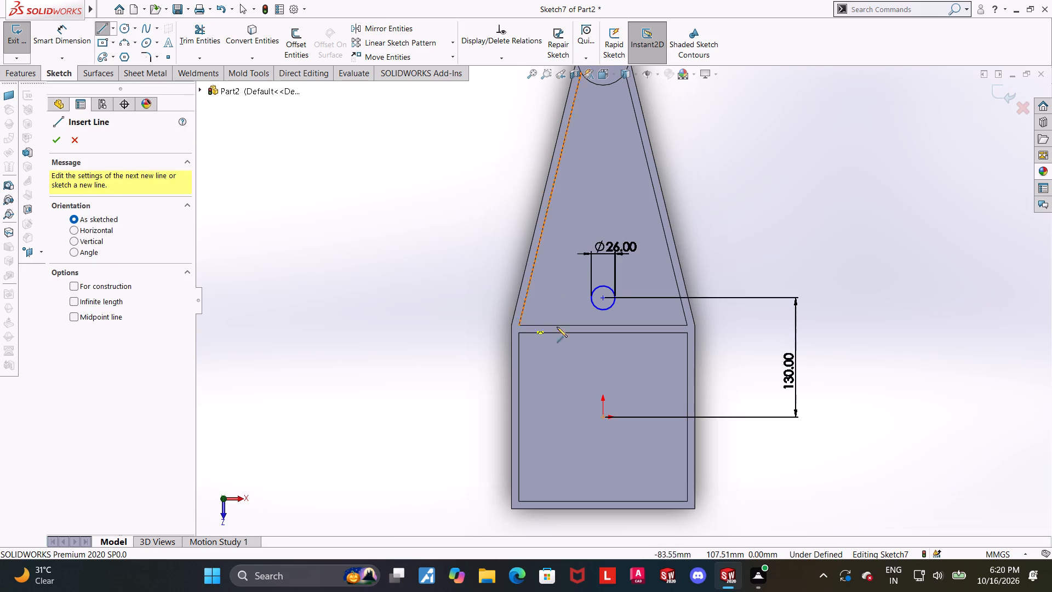
scroll(597, 329, down, 4)
click(591, 258)
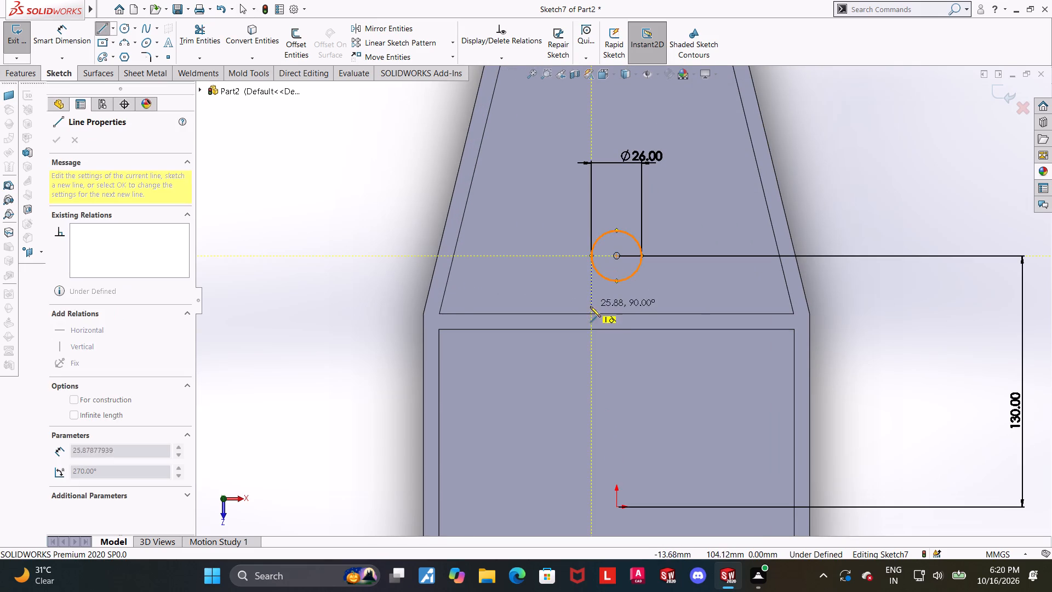
click(590, 321)
key(Escape)
key(Escape)
key(Escape)
Draw a matching vertical line down from the circle's right quadrant and join both lower ends with a 26 mm horizontal line.
click(105, 31)
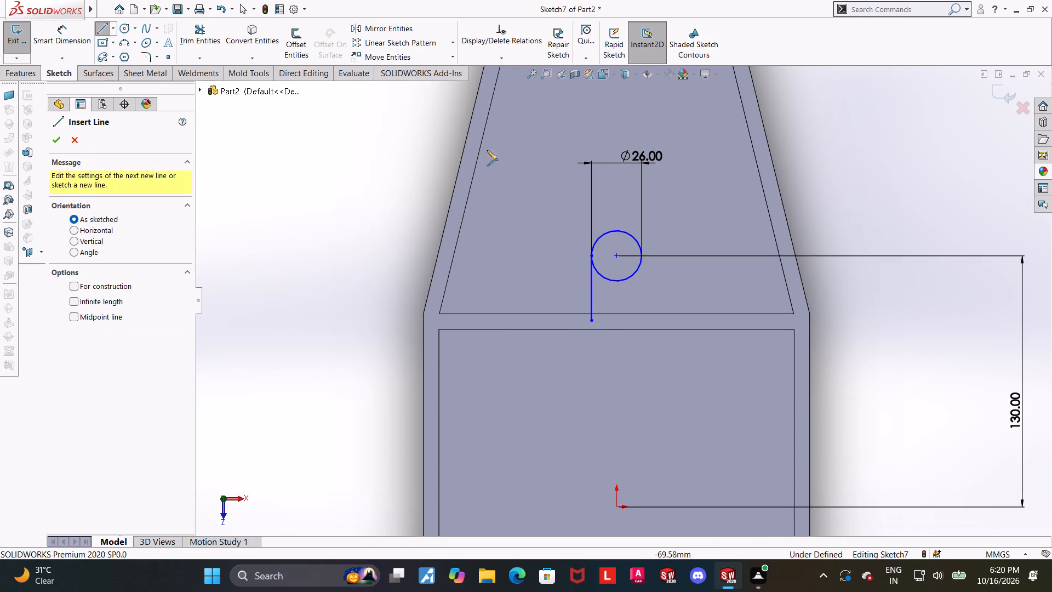
click(641, 255)
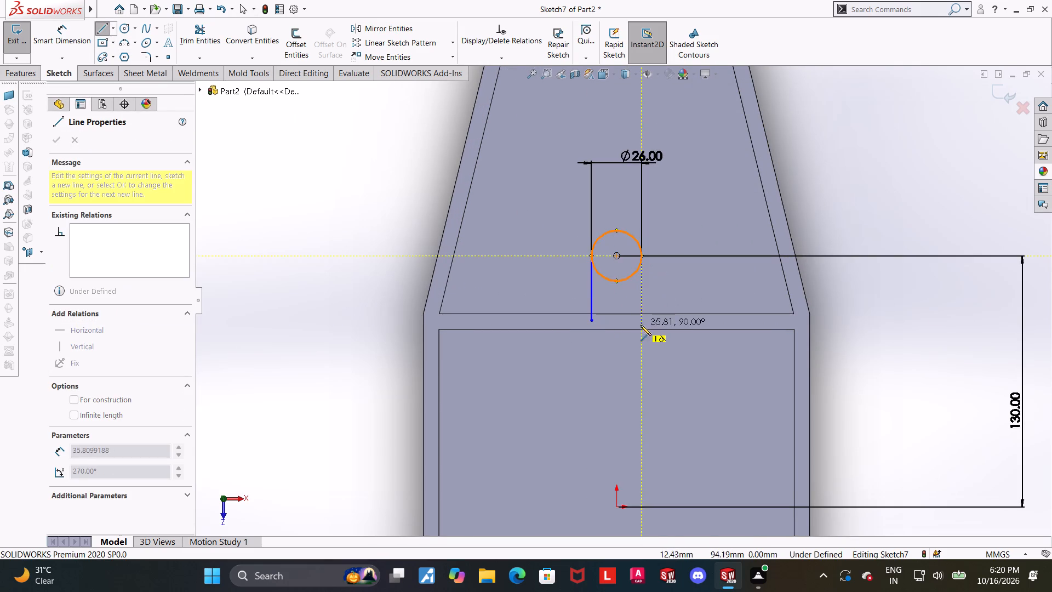
click(642, 323)
click(592, 323)
key(Escape)
key(Escape)
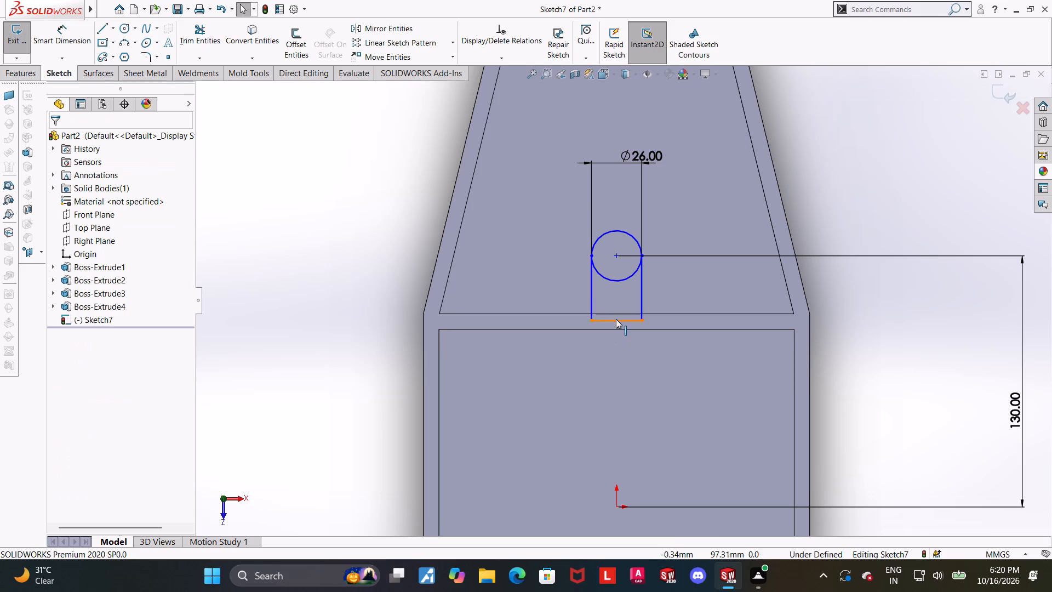
Make the profile's bottom line collinear with the cross wall's upper edge.
click(618, 314)
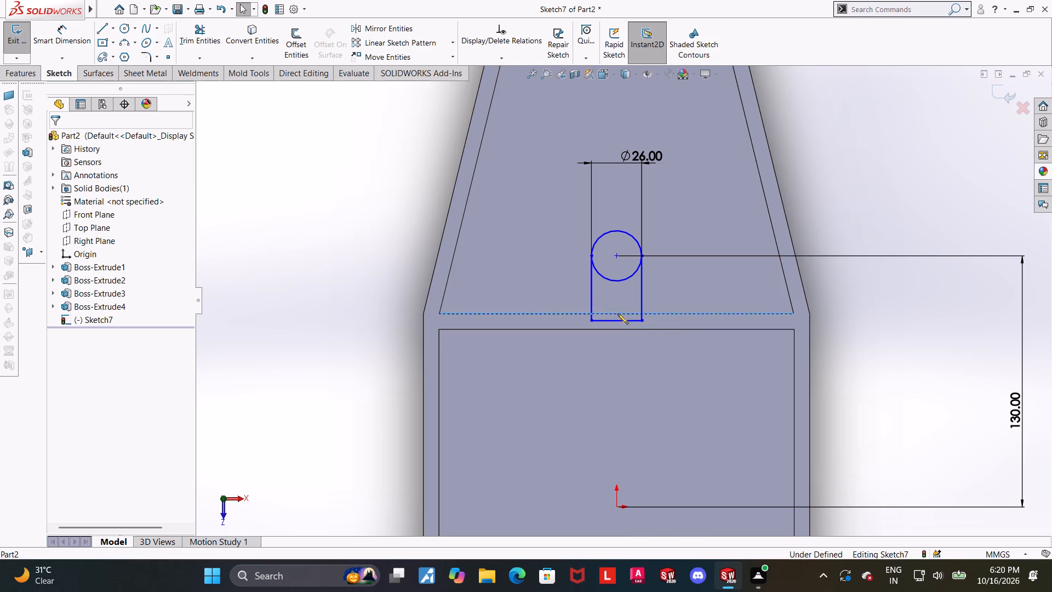
ctrl+click(618, 323)
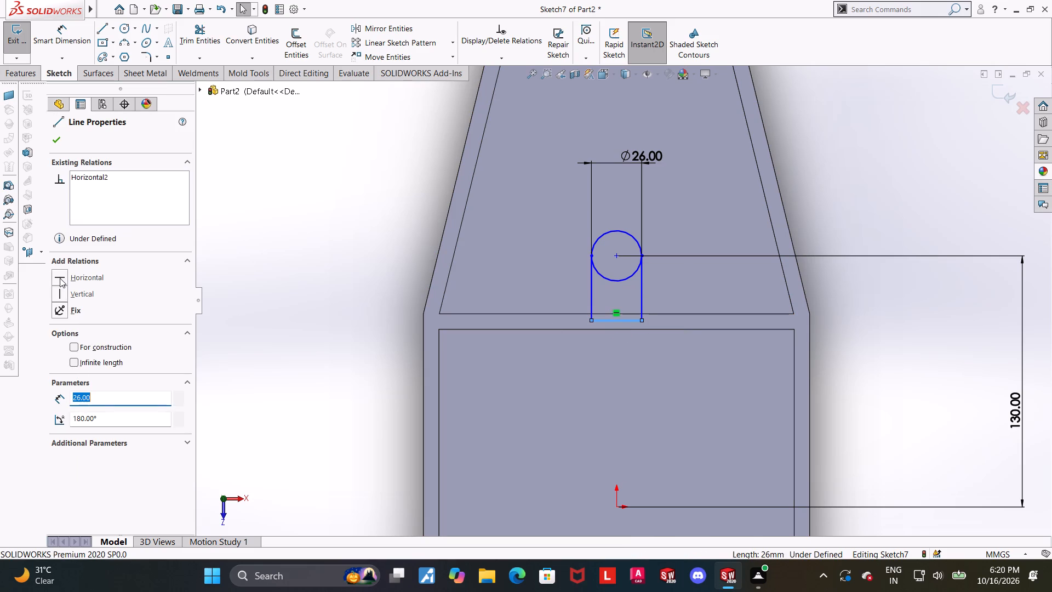
click(60, 278)
click(346, 325)
click(574, 314)
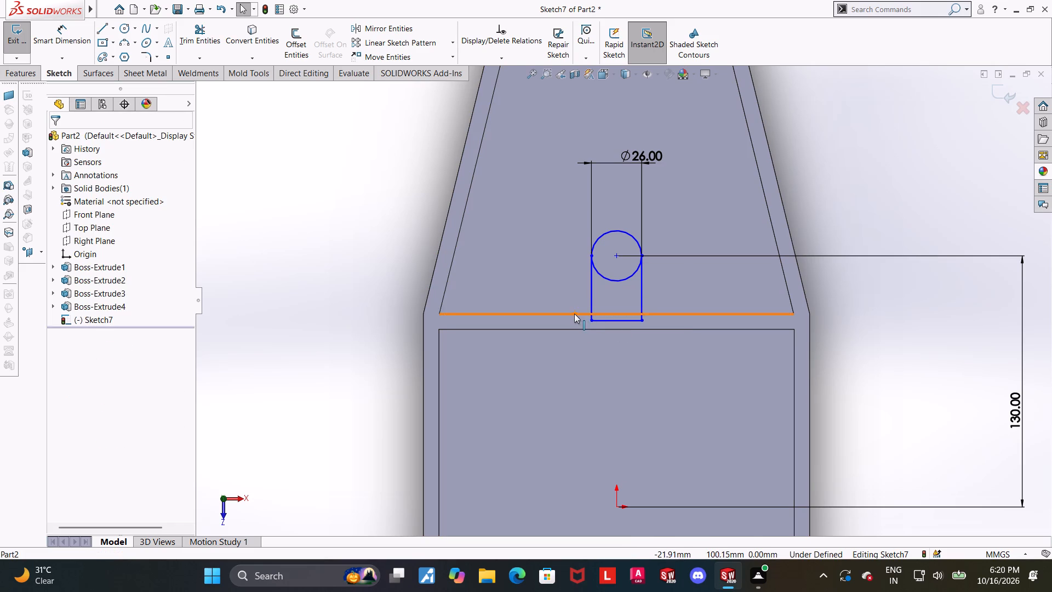
ctrl+click(610, 321)
click(55, 333)
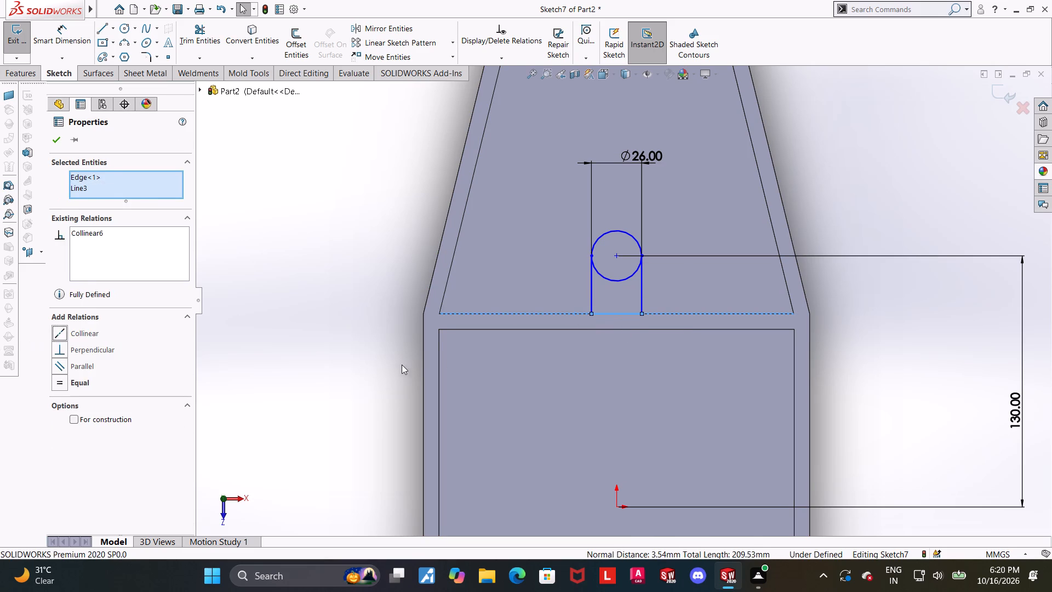
click(397, 365)
Trim away the lower half of the 26 mm circle inside the profile, leaving a round-ended outline.
scroll(396, 358, up, 2)
scroll(757, 283, down, 3)
click(194, 43)
scroll(472, 270, down, 2)
drag(498, 278, 495, 348)
scroll(500, 322, up, 4)
key(Escape)
key(Escape)
scroll(733, 335, up, 1)
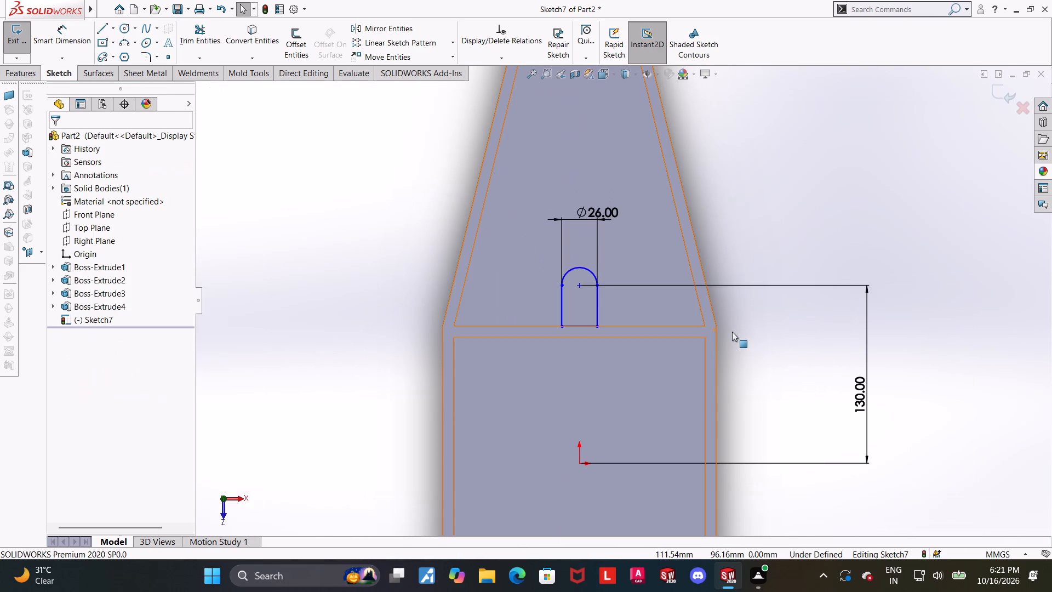
Add a vertical relation between the profile's arc centre and the origin.
scroll(732, 332, up, 2)
scroll(719, 316, down, 1)
key(Escape)
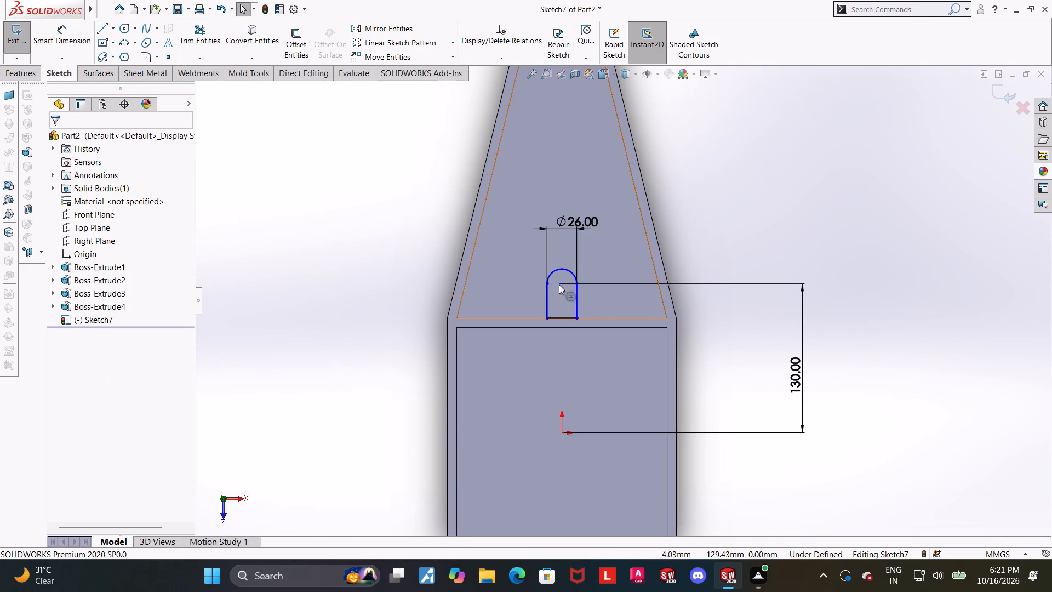
click(558, 287)
click(768, 232)
click(563, 286)
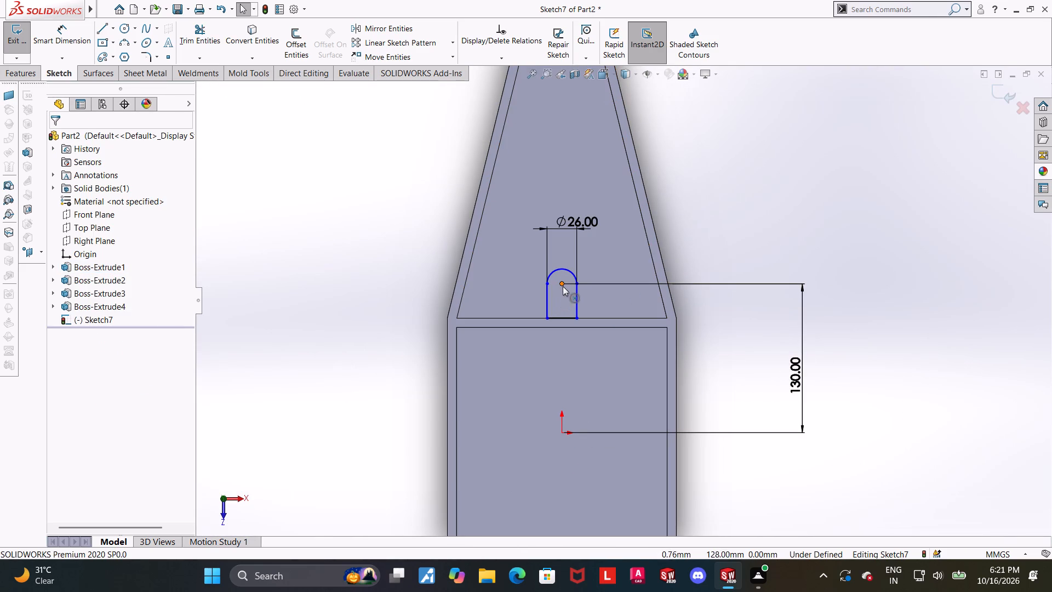
ctrl+click(564, 435)
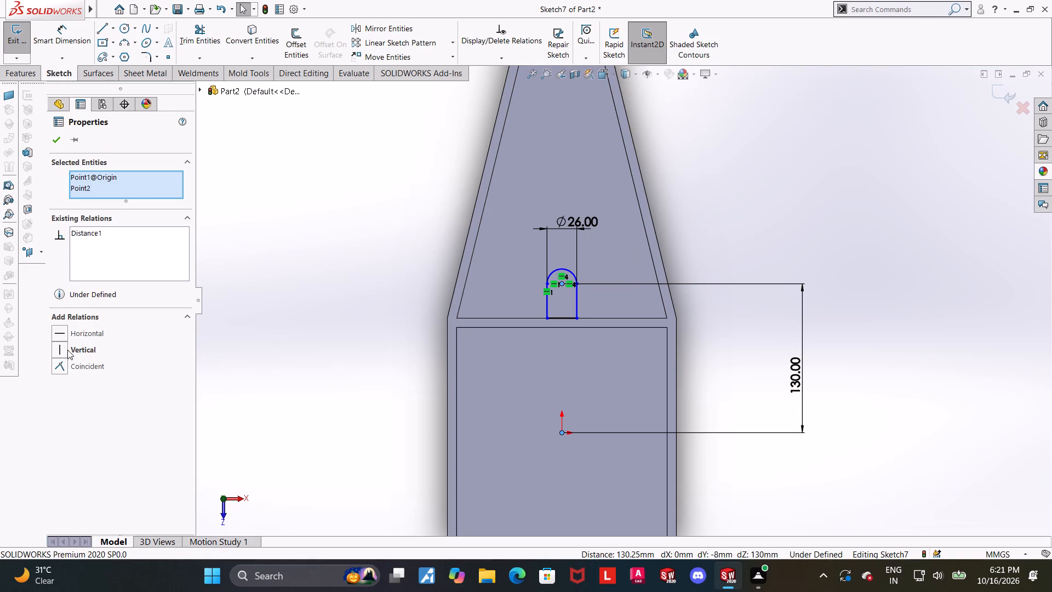
click(63, 350)
click(250, 383)
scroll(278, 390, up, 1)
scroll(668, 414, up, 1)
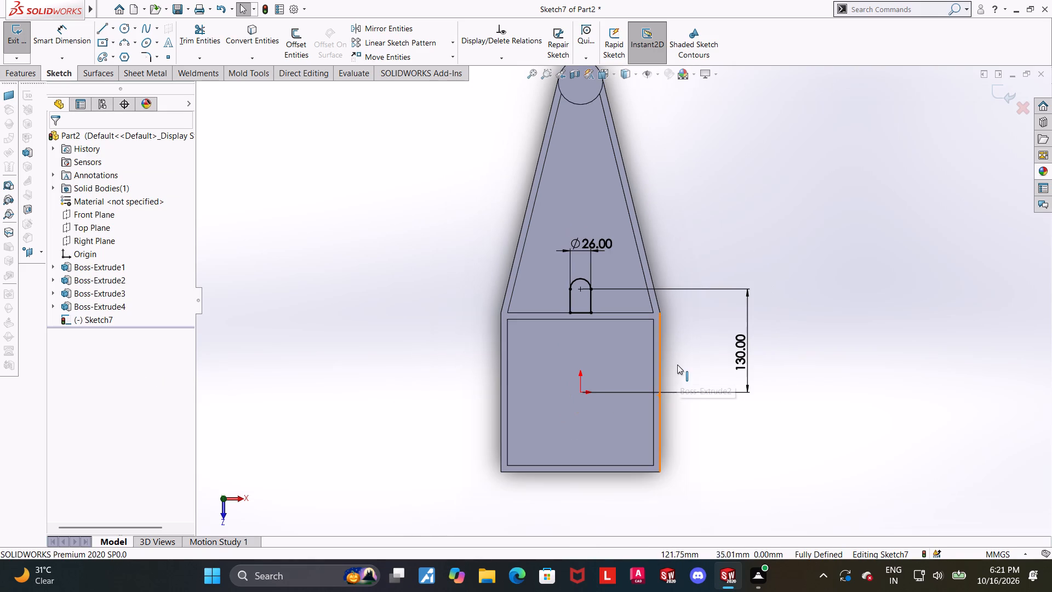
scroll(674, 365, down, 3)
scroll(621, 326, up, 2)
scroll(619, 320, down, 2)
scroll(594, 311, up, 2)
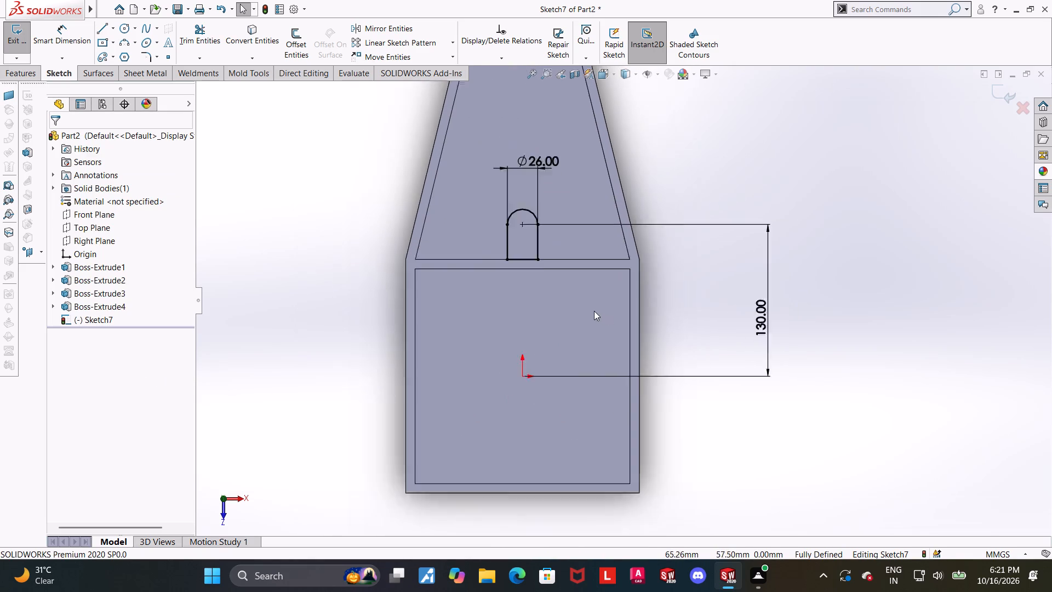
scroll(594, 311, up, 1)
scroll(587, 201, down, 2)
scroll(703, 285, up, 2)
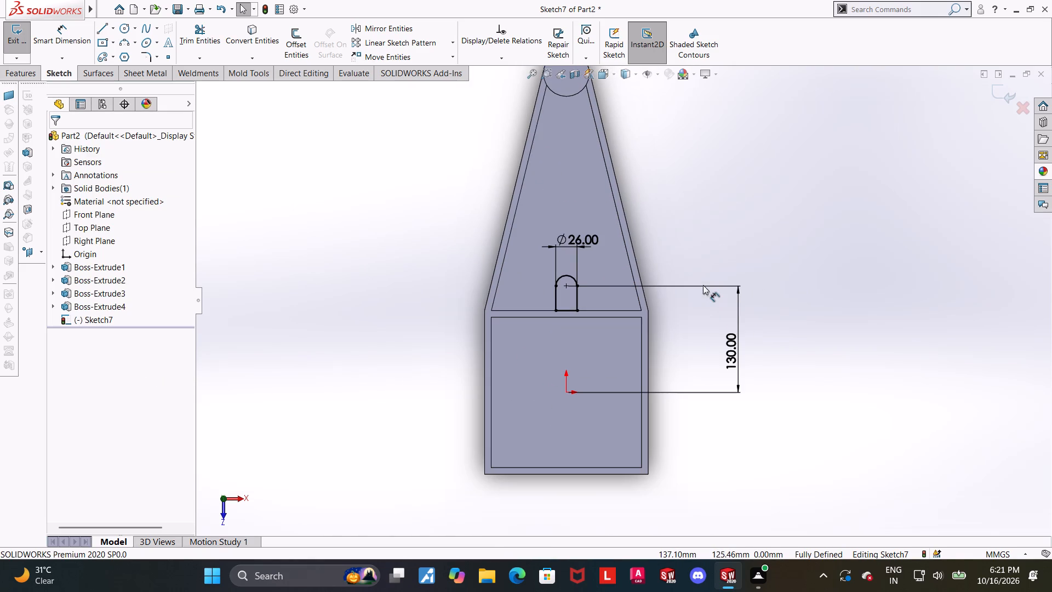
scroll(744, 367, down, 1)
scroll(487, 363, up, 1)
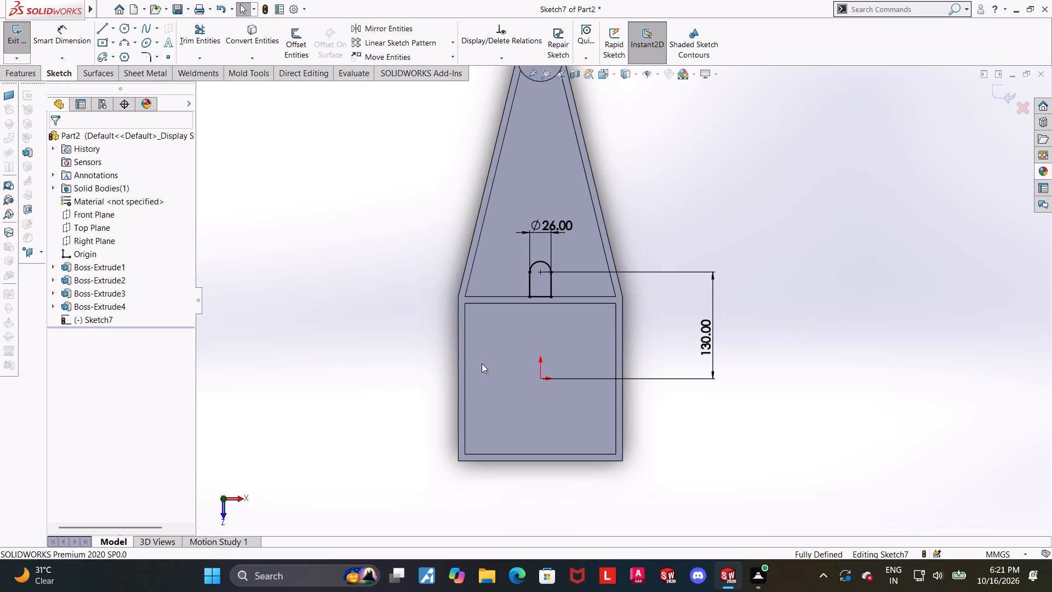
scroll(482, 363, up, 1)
Close the sketch and extrude the round-ended profile with Up To Surface, ending at the walls' top face.
middle_drag(482, 363, 446, 271)
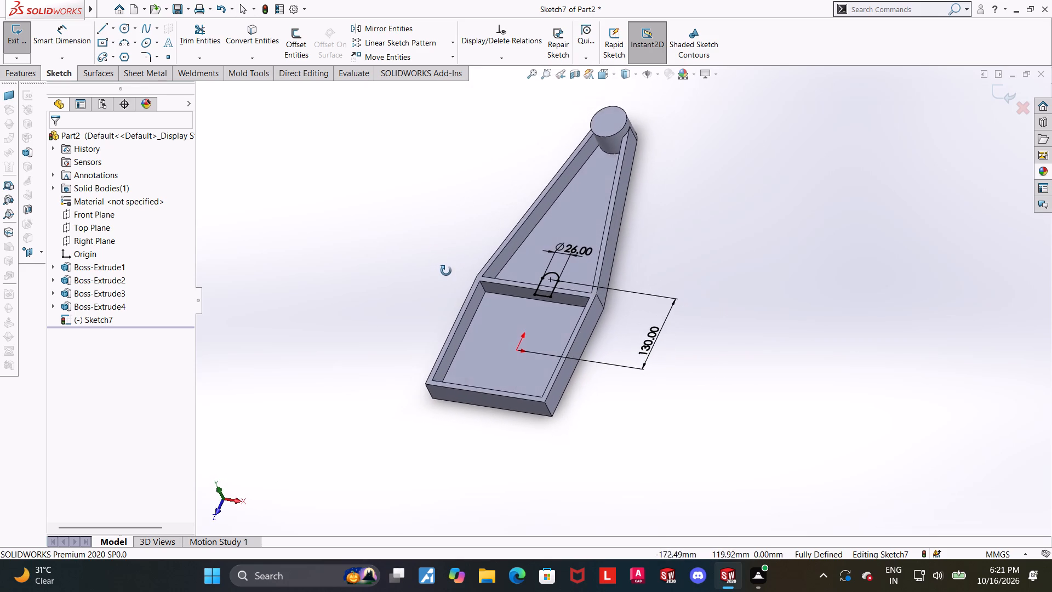
middle_drag(446, 271, 458, 274)
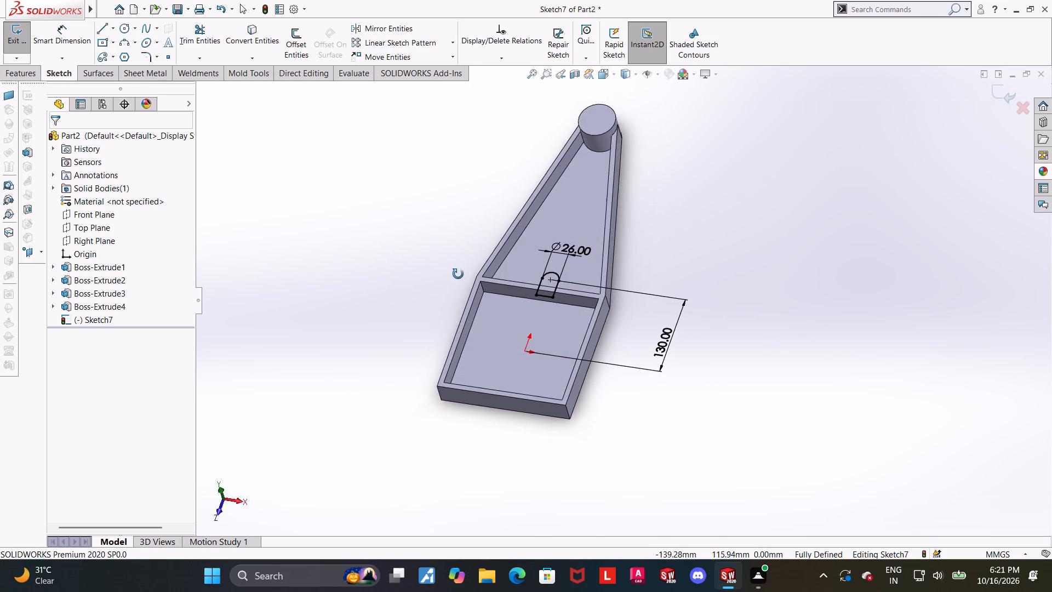
middle_drag(458, 274, 465, 276)
scroll(588, 282, down, 1)
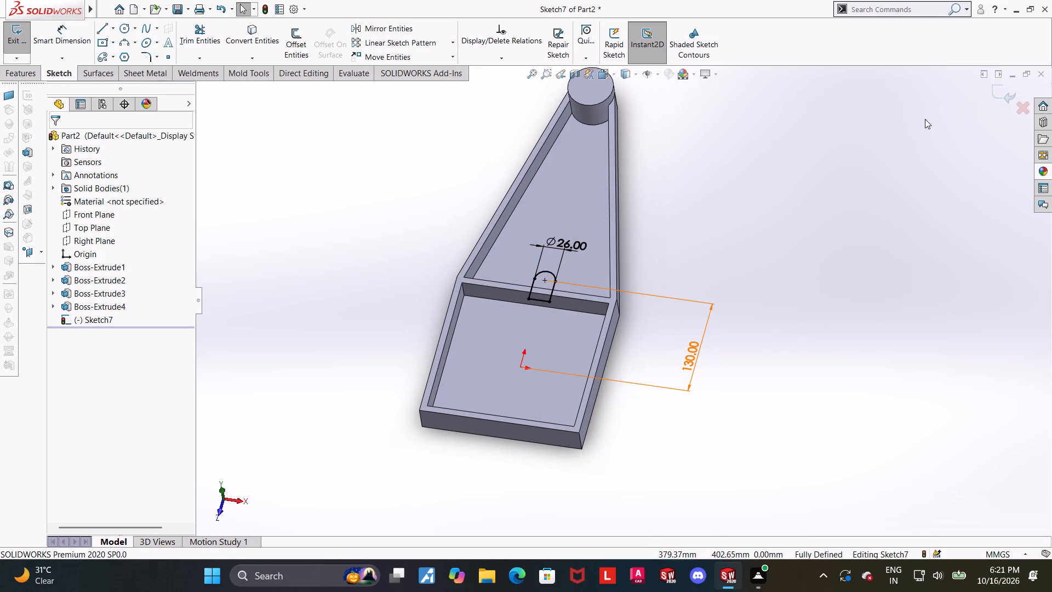
click(1008, 88)
click(19, 72)
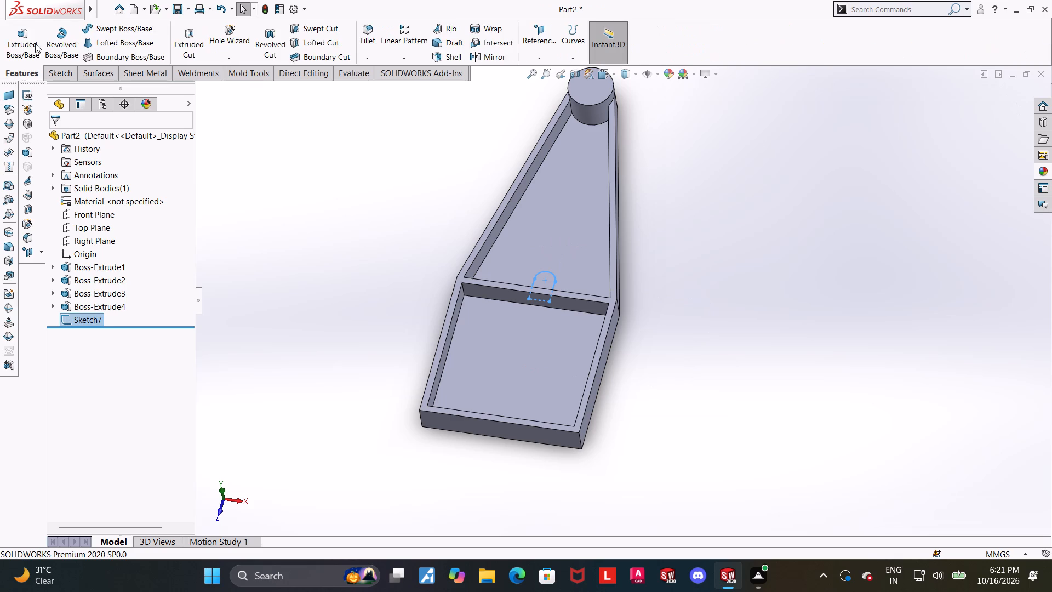
click(35, 39)
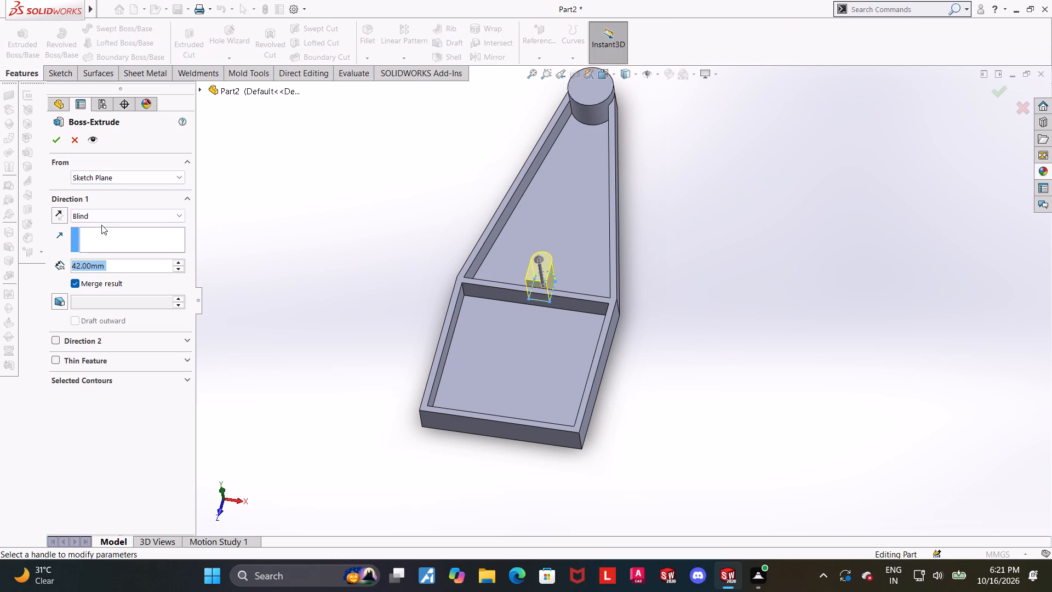
click(101, 219)
click(112, 262)
scroll(523, 299, down, 5)
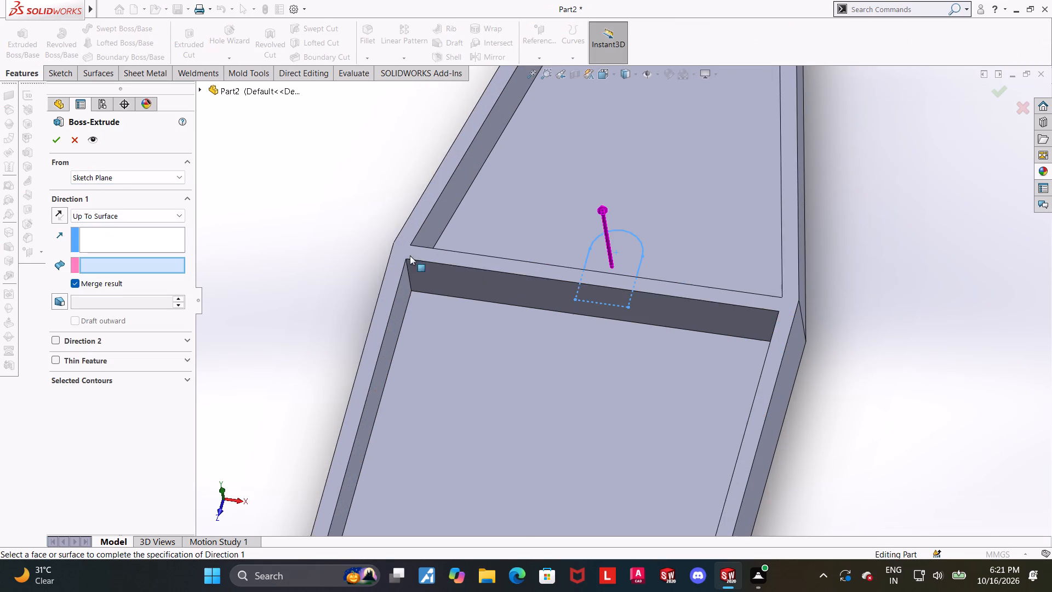
click(438, 254)
click(51, 139)
scroll(955, 296, up, 2)
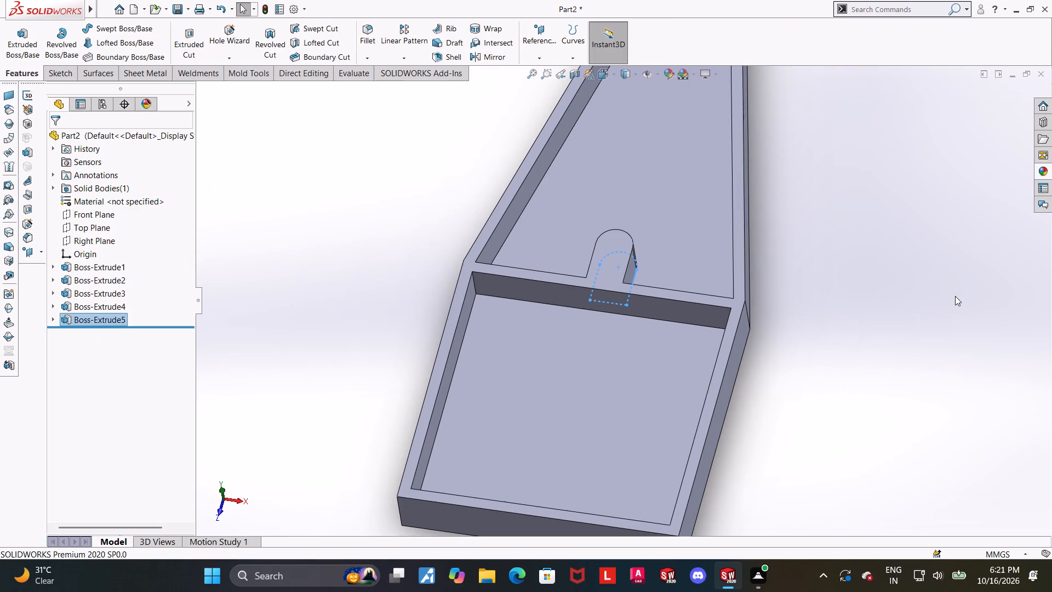
click(890, 294)
On the square frame's inner floor, sketch a circle centred on the origin, about 70 mm in diameter.
middle_drag(836, 300, 833, 313)
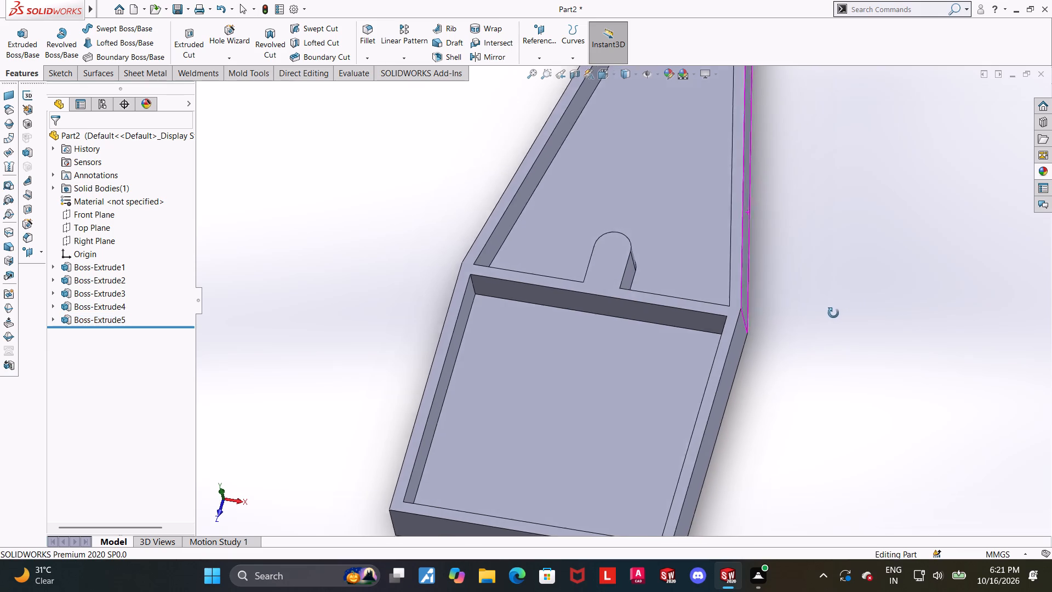
middle_drag(833, 313, 851, 300)
click(633, 403)
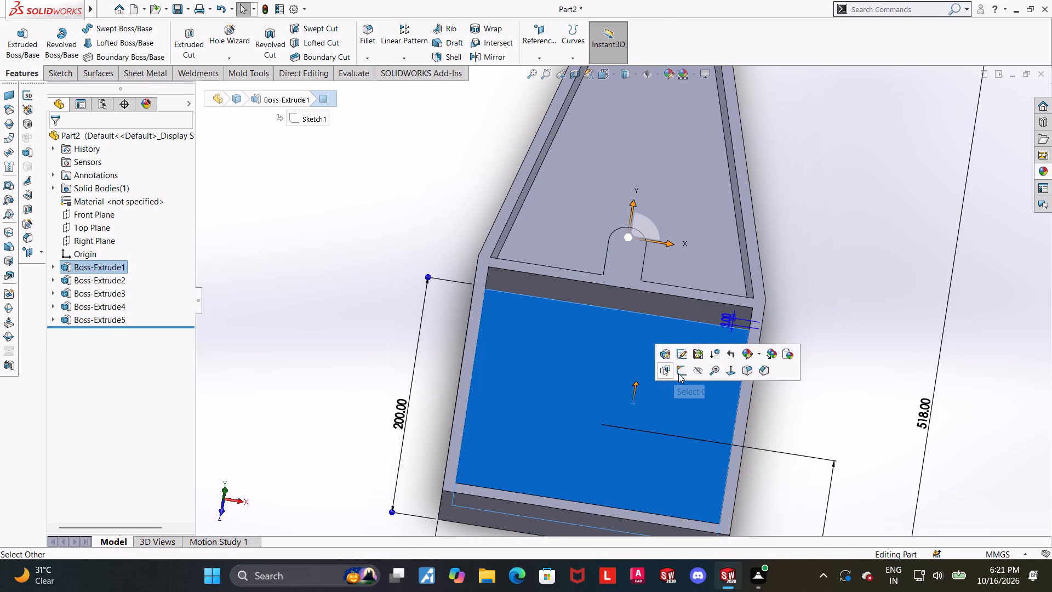
click(678, 373)
click(83, 334)
click(106, 322)
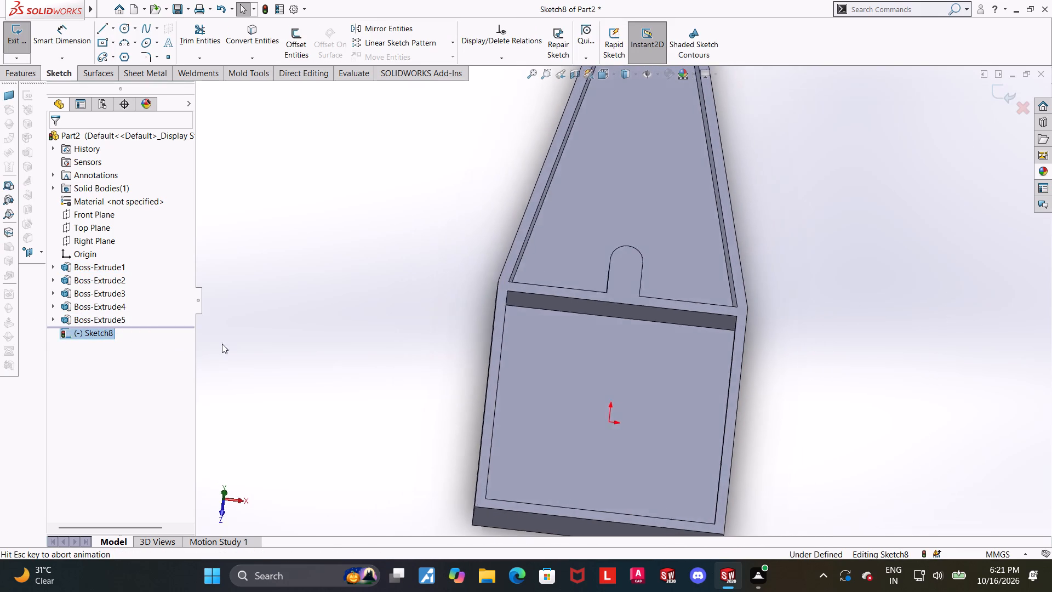
click(127, 27)
scroll(798, 484, down, 1)
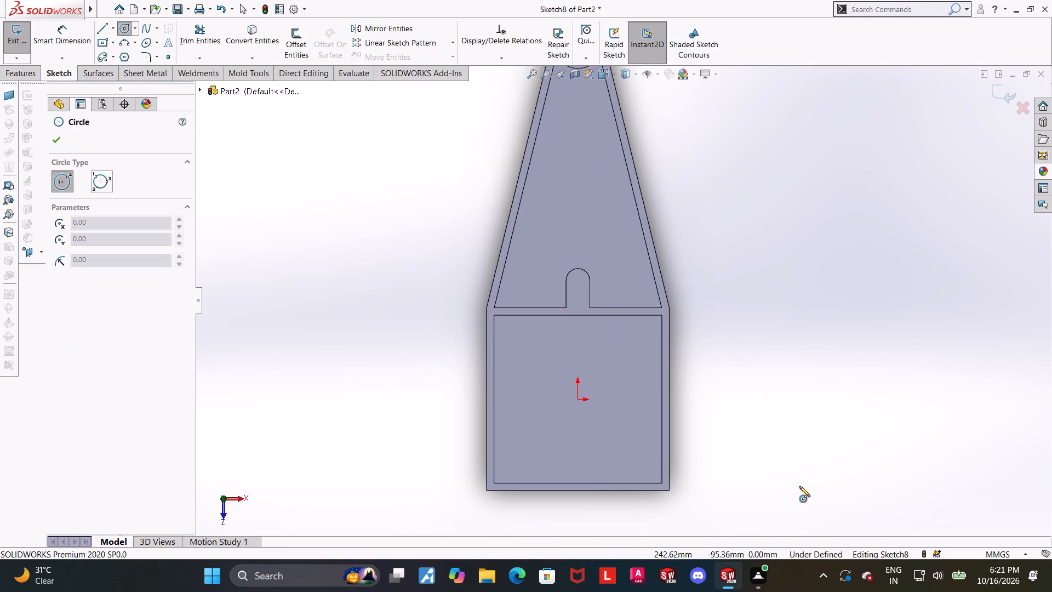
scroll(580, 439, up, 3)
scroll(610, 351, down, 5)
click(581, 343)
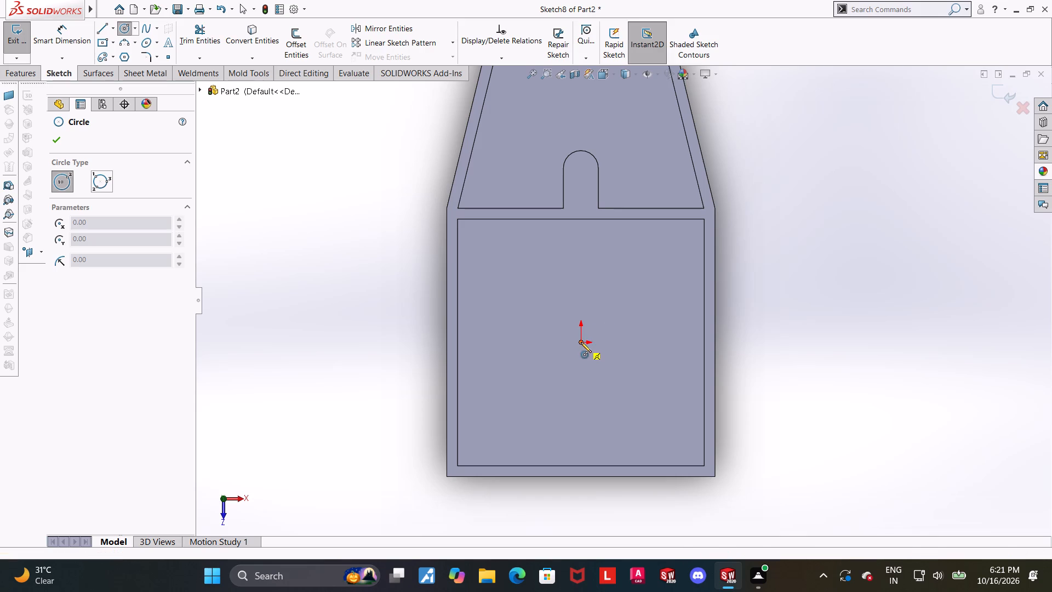
click(618, 314)
key(Escape)
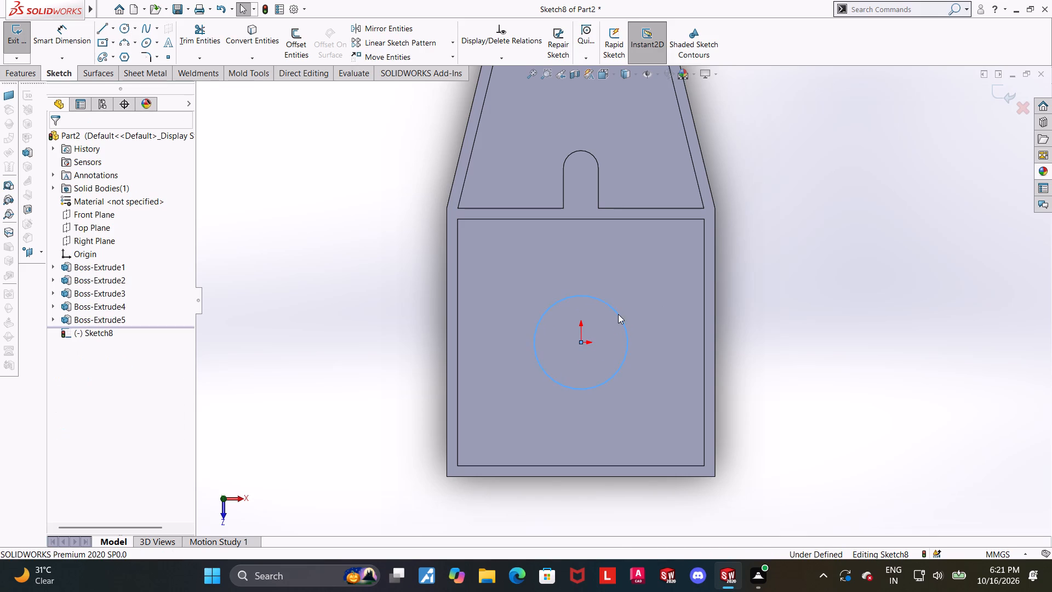
key(Escape)
key(Escape)
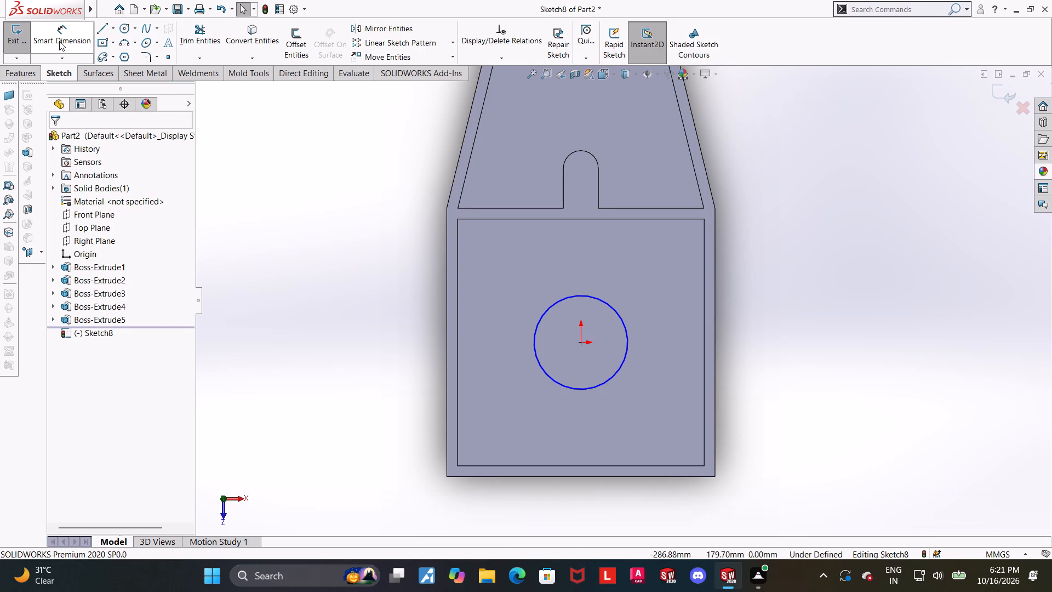
Dimension the circle's diameter as 70 mm.
click(59, 41)
scroll(416, 244, up, 1)
scroll(502, 253, down, 1)
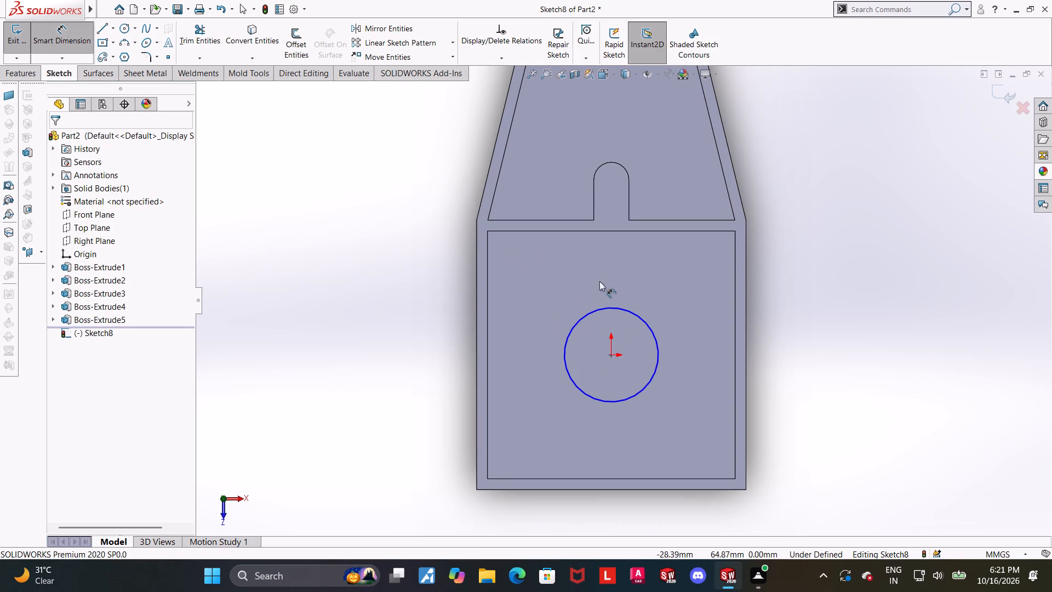
click(640, 316)
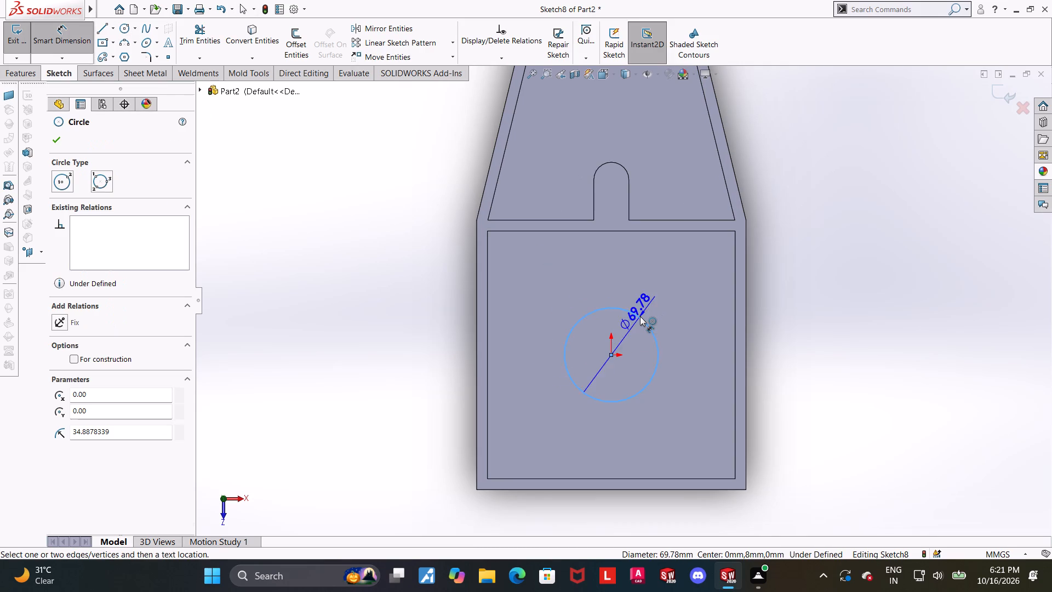
click(649, 299)
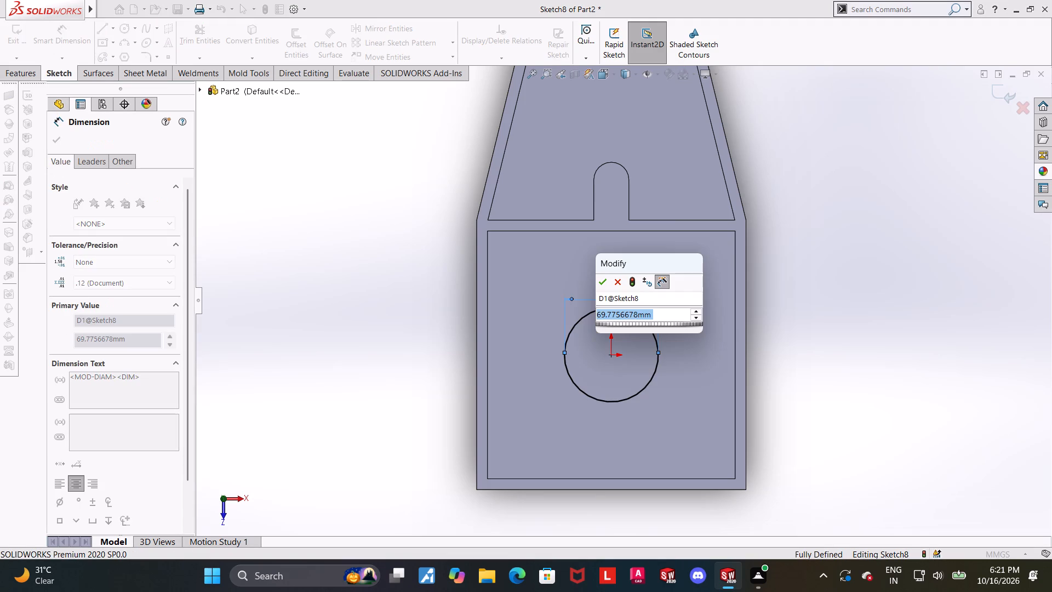
text(70)
key(Return)
key(Escape)
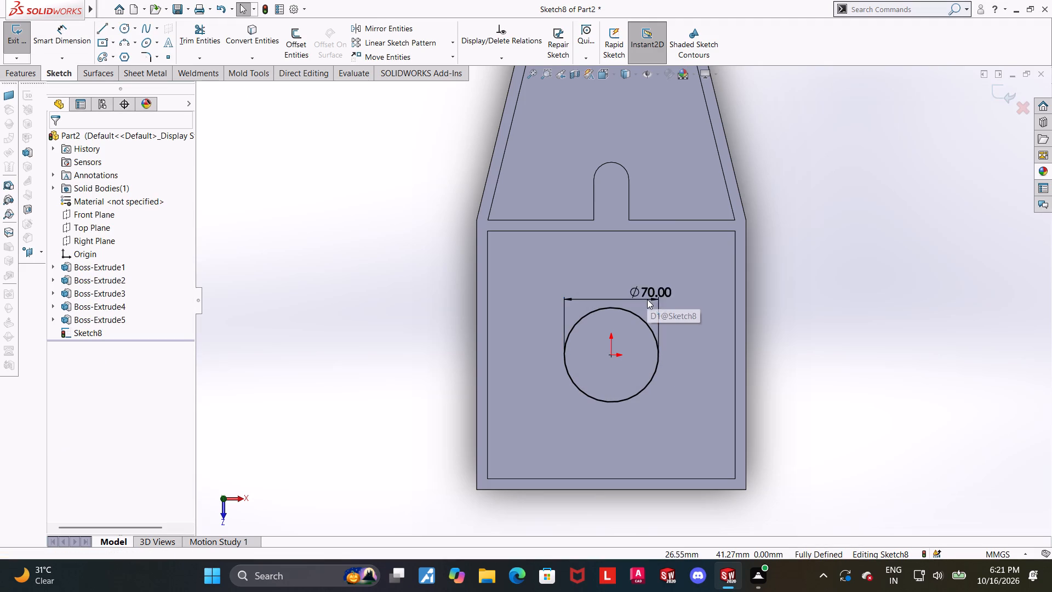
Close the sketch and extrude the circle on the square frame's floor as a 27 mm blind boss, merged with the body.
scroll(758, 342, up, 2)
scroll(651, 368, down, 1)
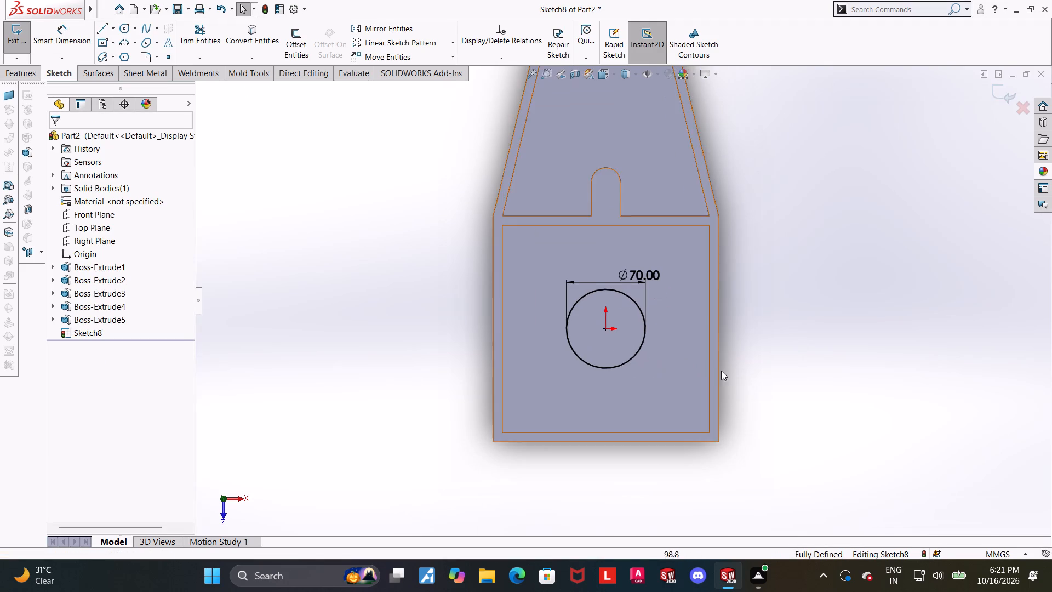
middle_drag(719, 368, 696, 281)
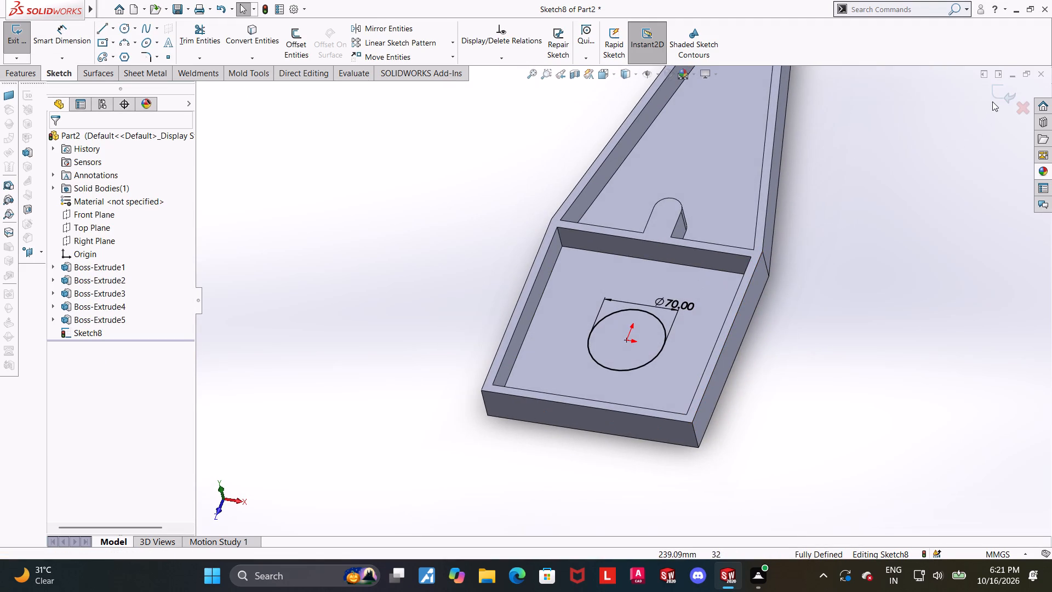
click(993, 95)
click(15, 35)
scroll(426, 335, up, 3)
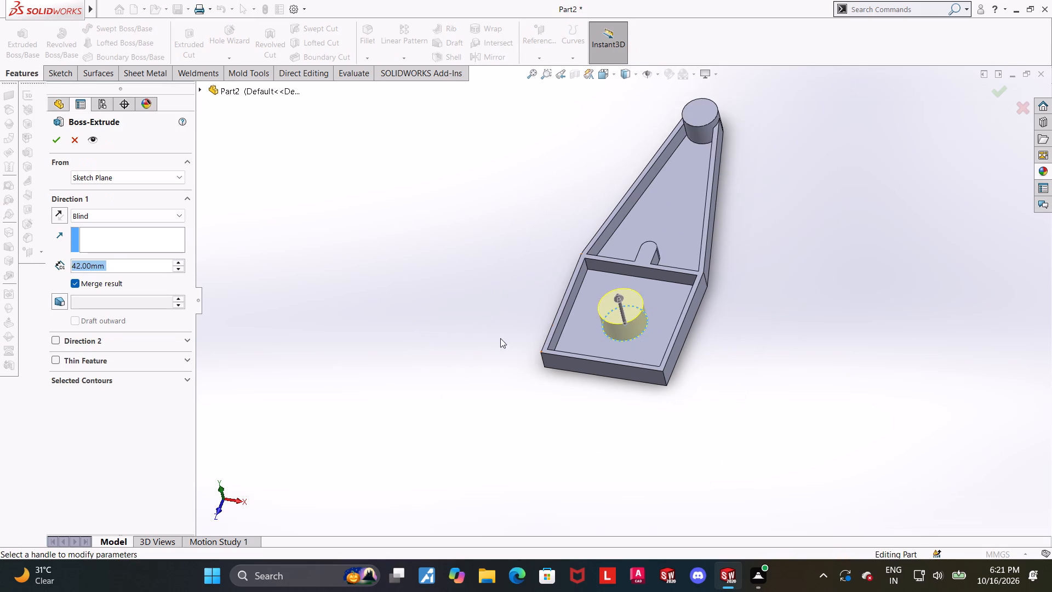
scroll(696, 315, down, 2)
middle_drag(597, 368, 608, 367)
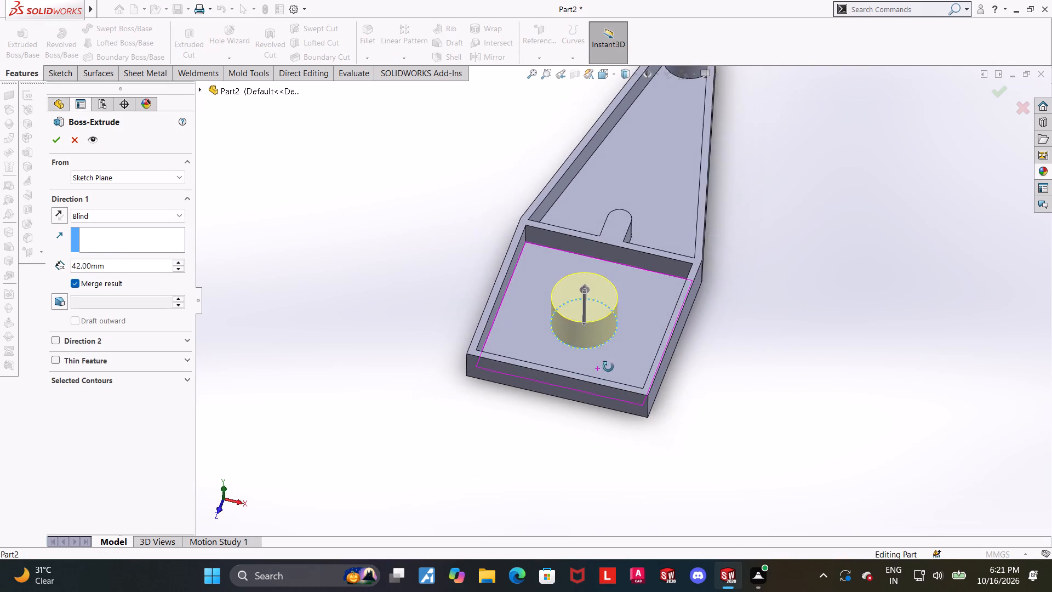
middle_drag(608, 367, 614, 352)
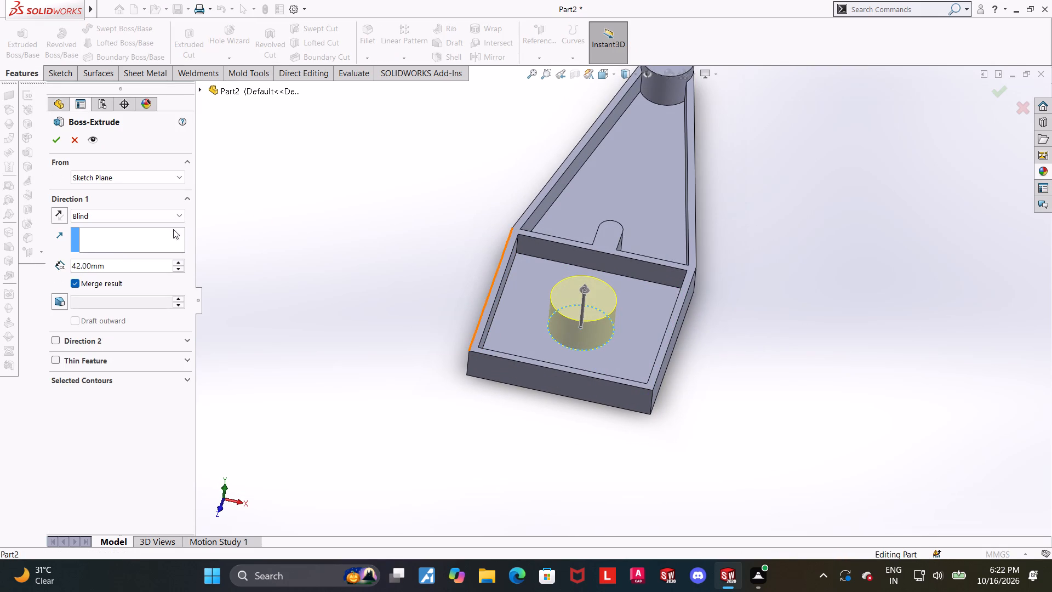
click(115, 266)
drag(128, 265, 20, 266)
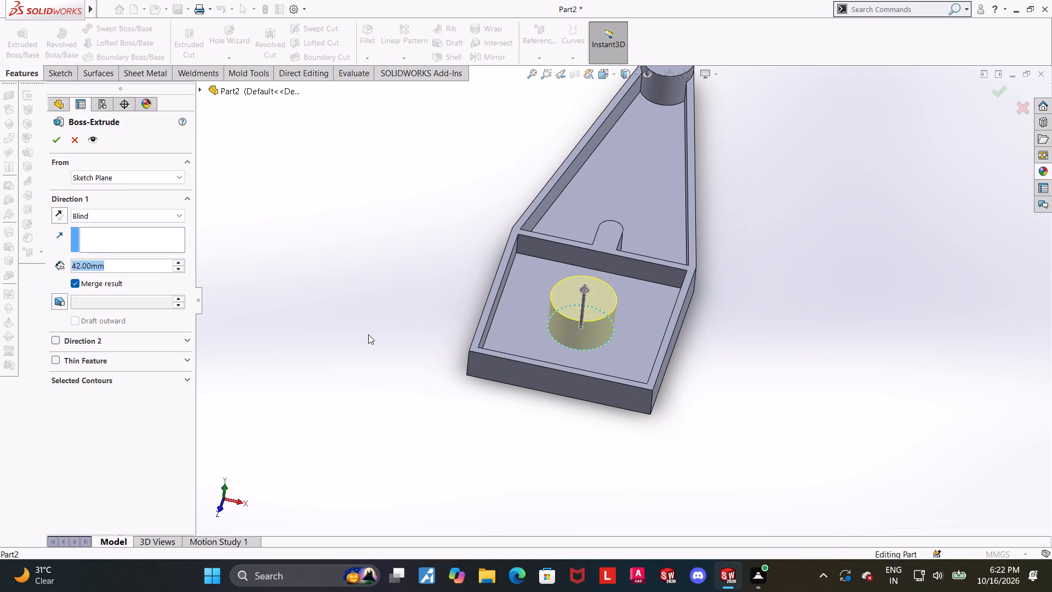
text(27)
key(Return)
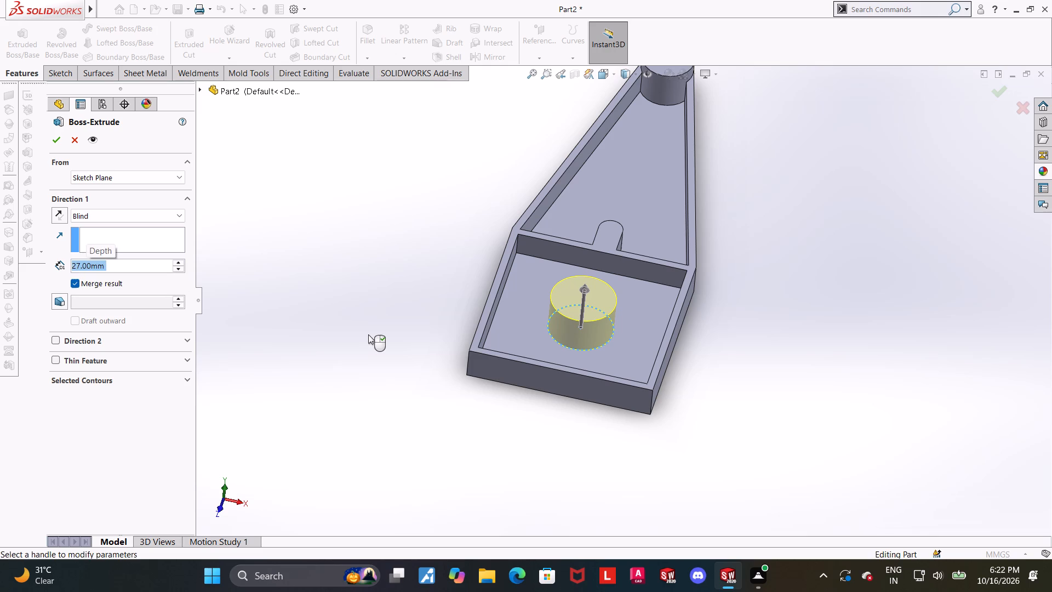
click(61, 136)
click(288, 258)
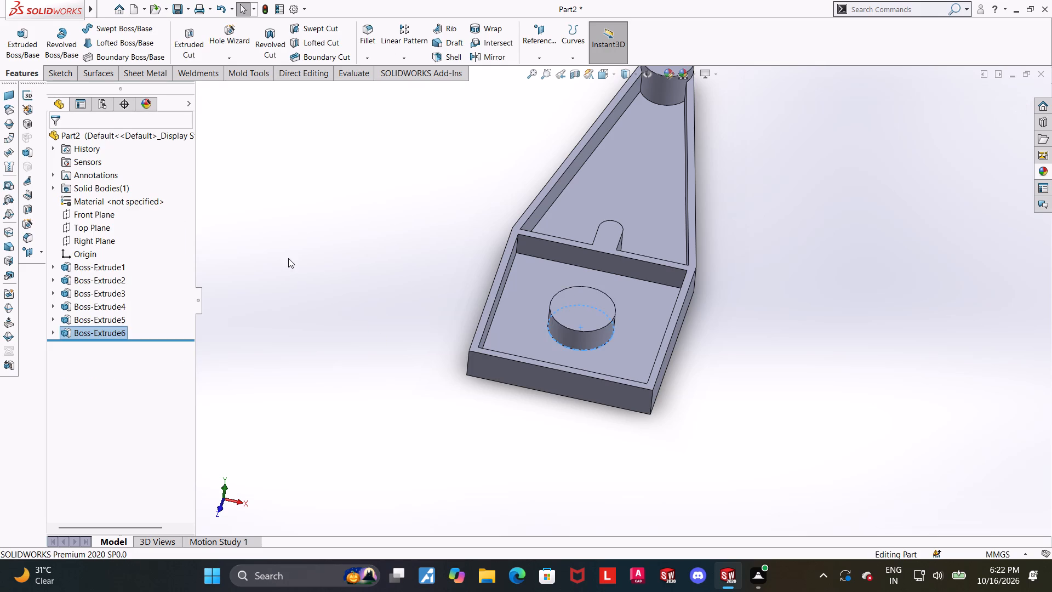
Inspect the part in the Left view and from angled views, comparing the central boss with the surrounding walls.
middle_drag(468, 343, 470, 271)
click(605, 75)
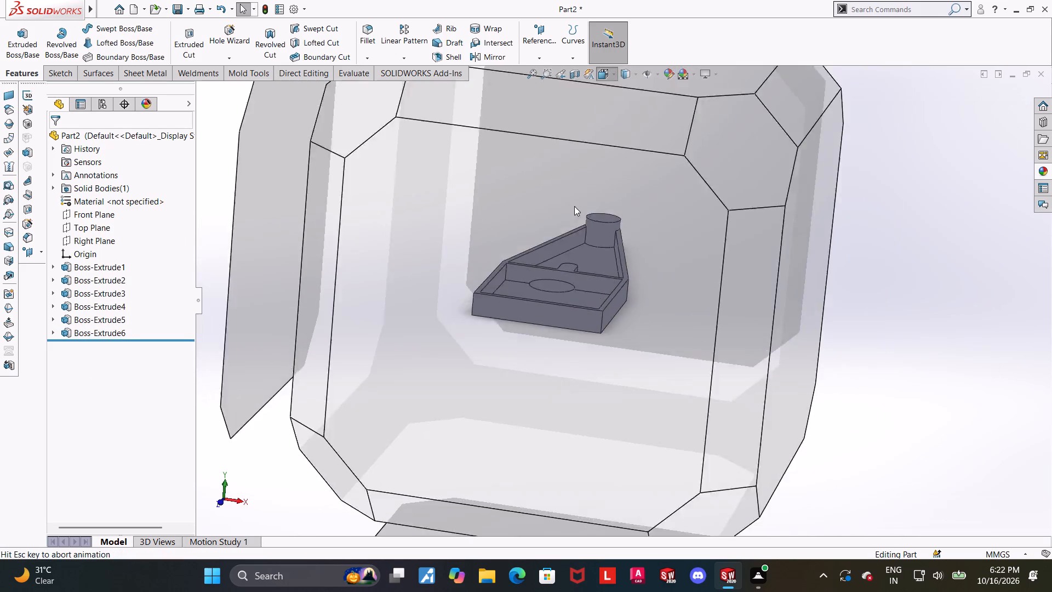
middle_drag(476, 327, 555, 313)
click(450, 340)
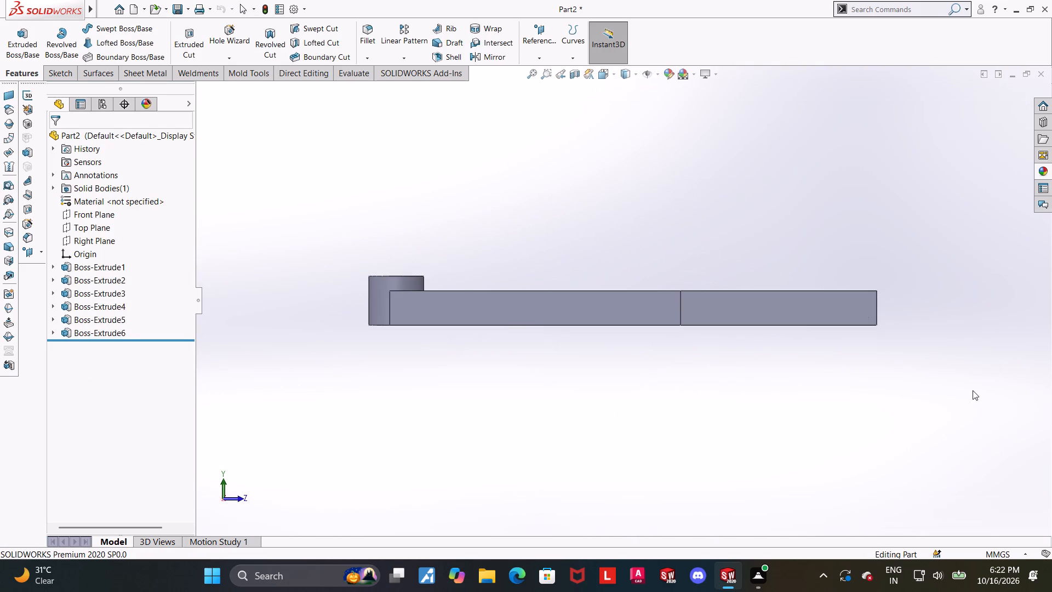
scroll(963, 386, up, 1)
scroll(899, 320, down, 1)
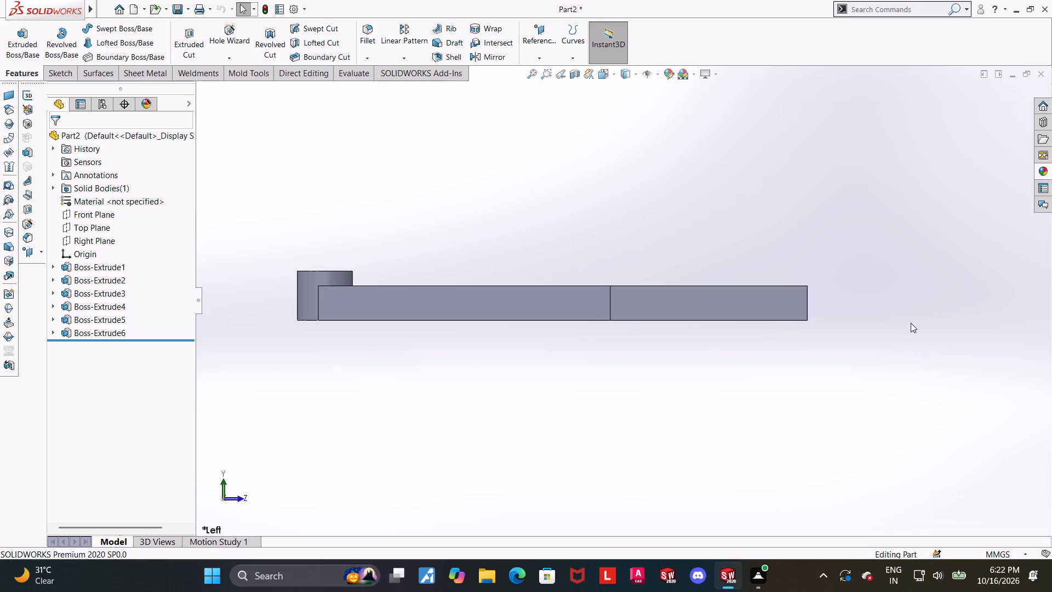
scroll(926, 324, down, 1)
middle_drag(918, 329, 838, 409)
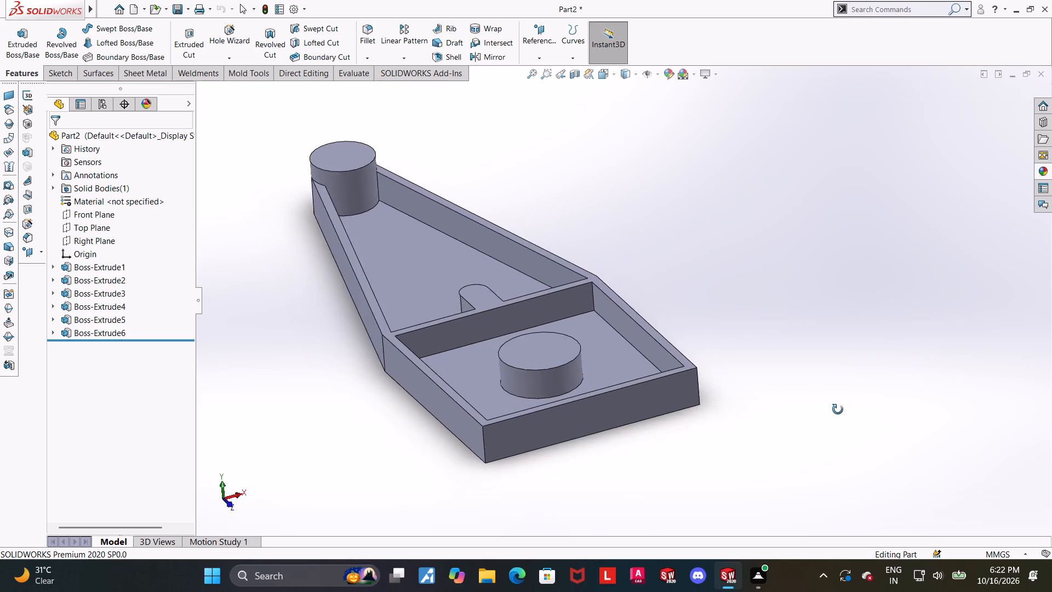
middle_drag(838, 409, 795, 503)
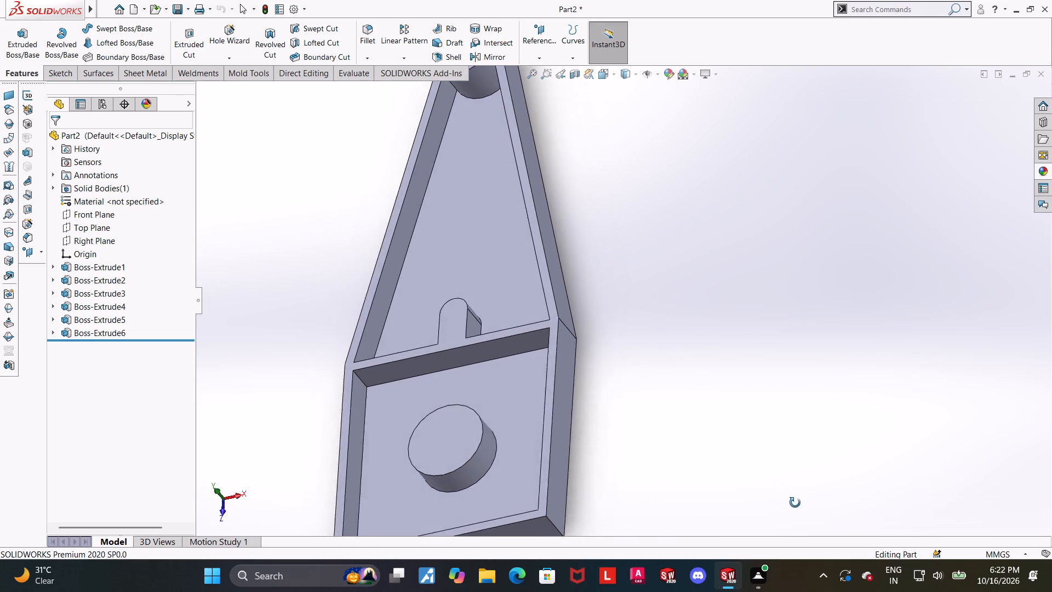
middle_drag(795, 503, 813, 512)
scroll(730, 363, up, 3)
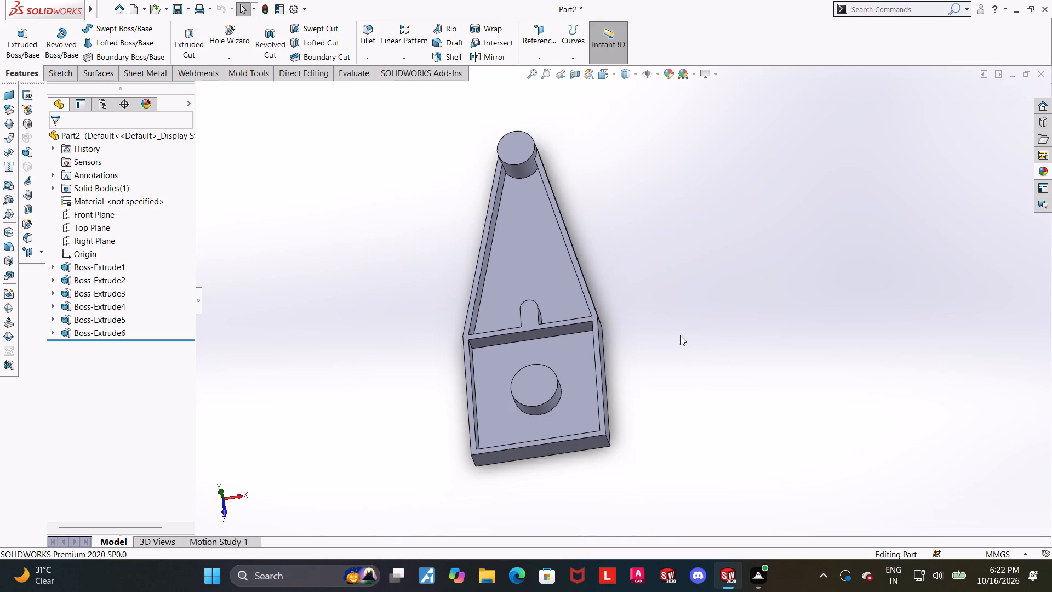
click(688, 329)
middle_drag(700, 341, 702, 350)
On the tapered section's inner floor, sketch a circle about 60 mm in diameter, centred about 227 mm from the origin along the centreline.
click(522, 246)
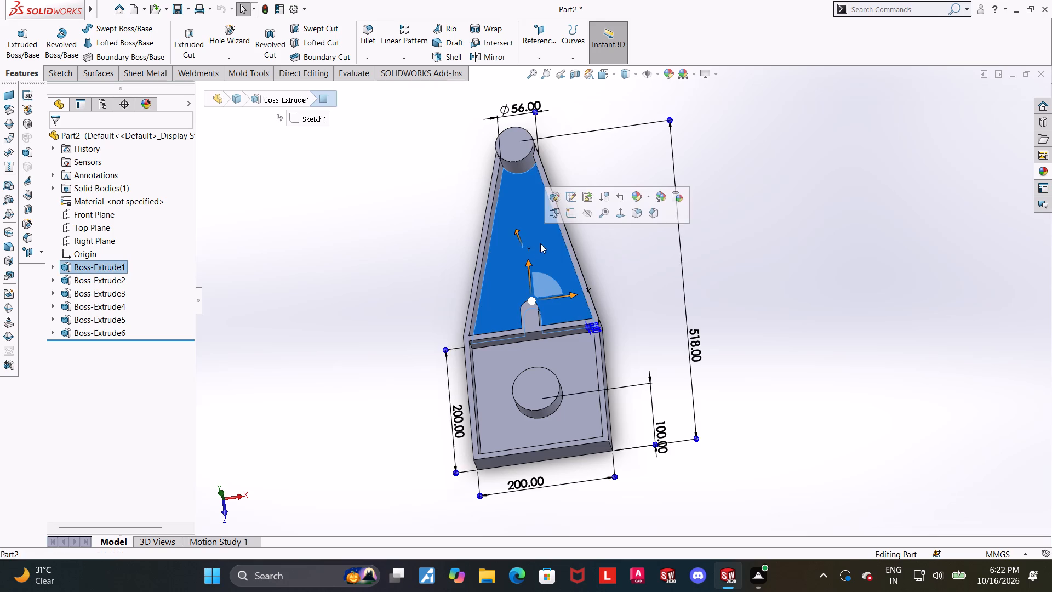
click(569, 214)
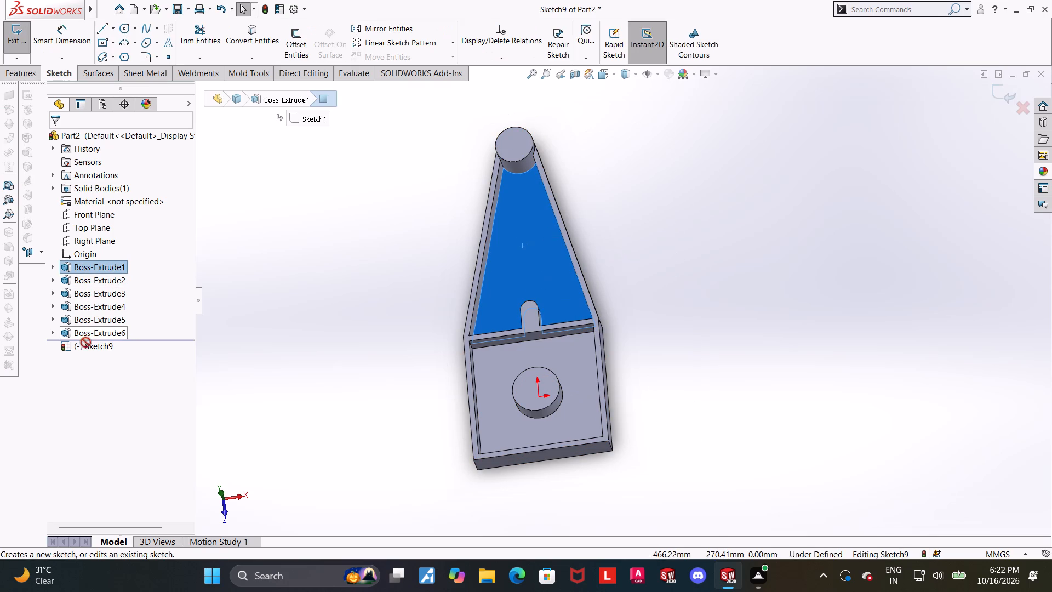
click(86, 343)
click(118, 328)
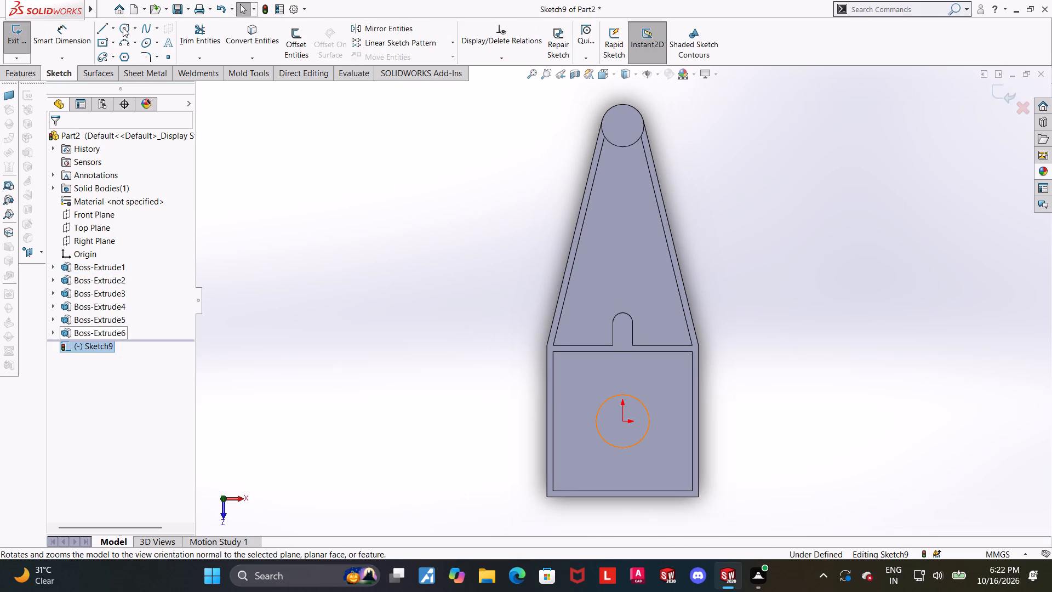
click(123, 27)
click(622, 249)
click(643, 238)
key(Escape)
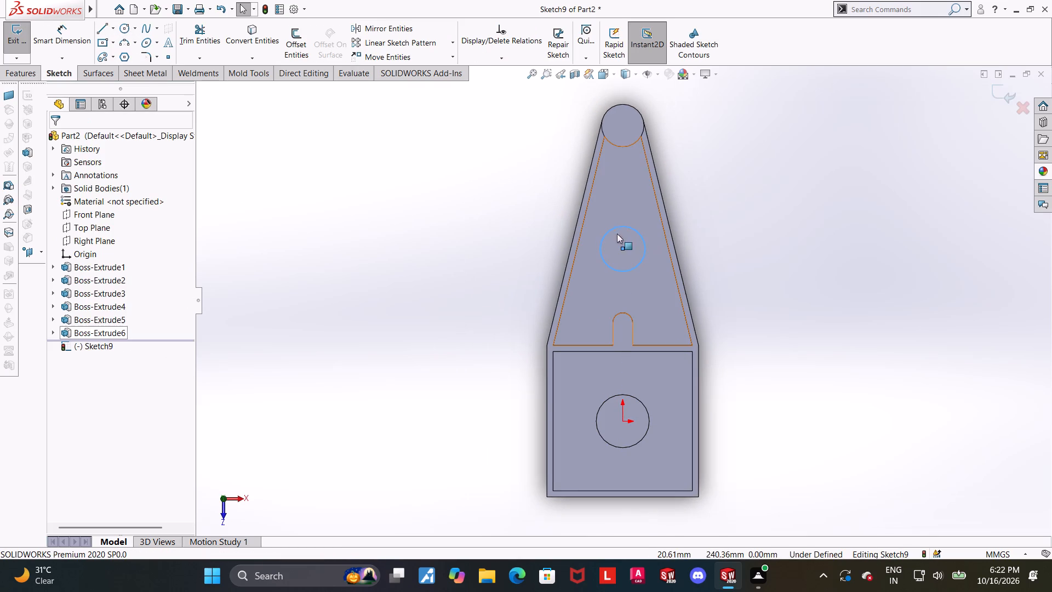
Dimension the circle's diameter as 40 mm.
click(54, 30)
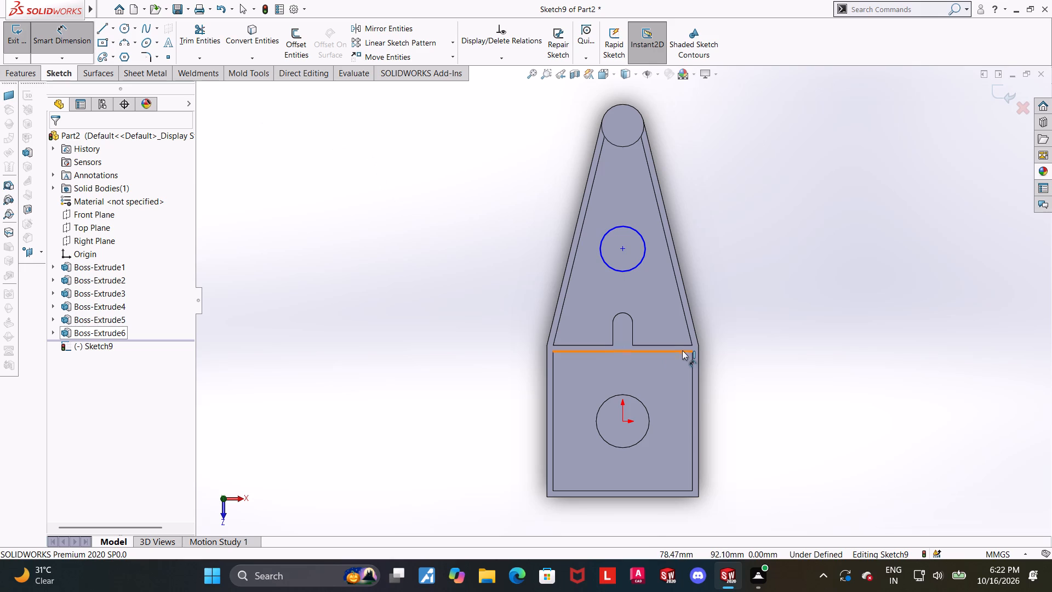
click(640, 240)
click(637, 207)
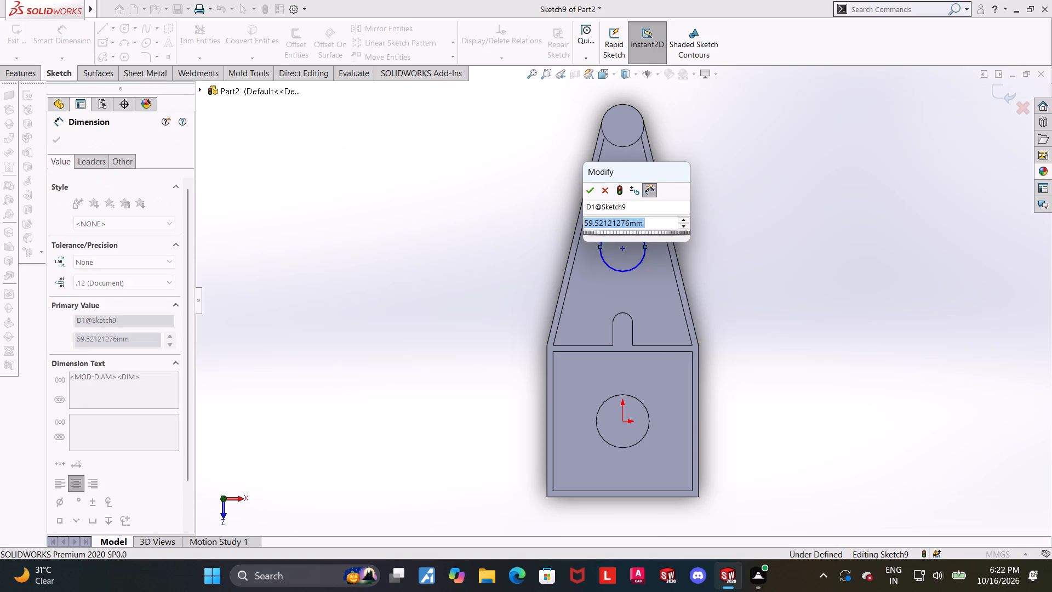
text(40)
key(Return)
key(Escape)
key(Escape)
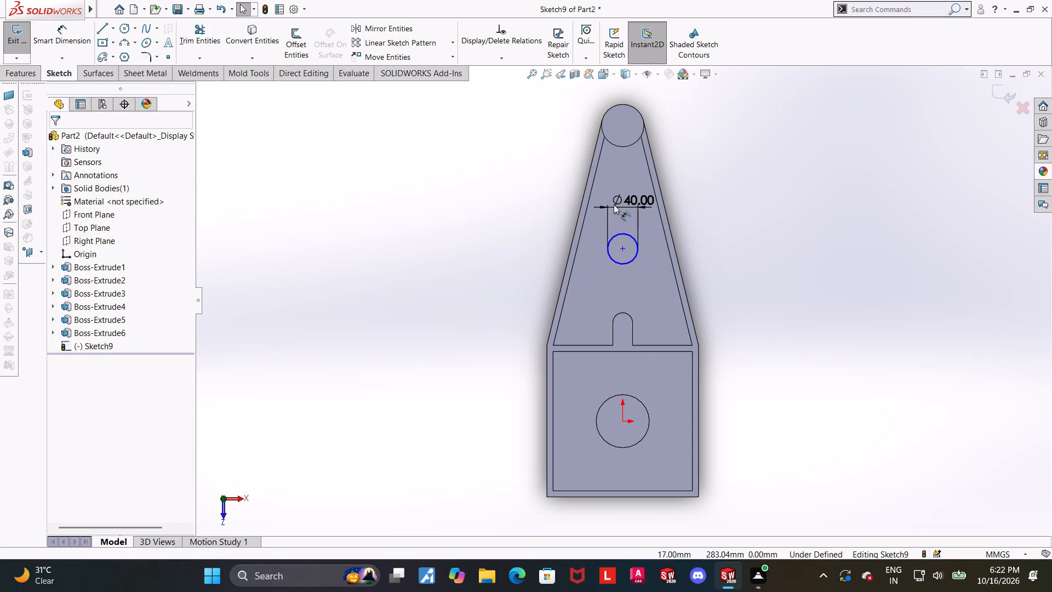
Add a vertical relation between the circle's centre and the origin.
click(622, 248)
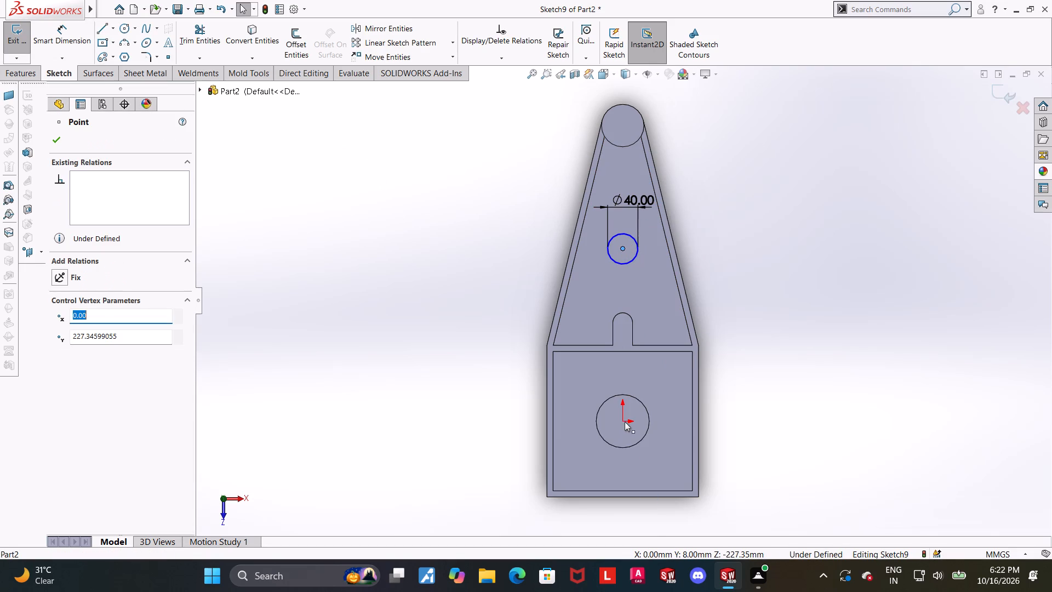
ctrl+click(625, 419)
click(60, 352)
click(419, 362)
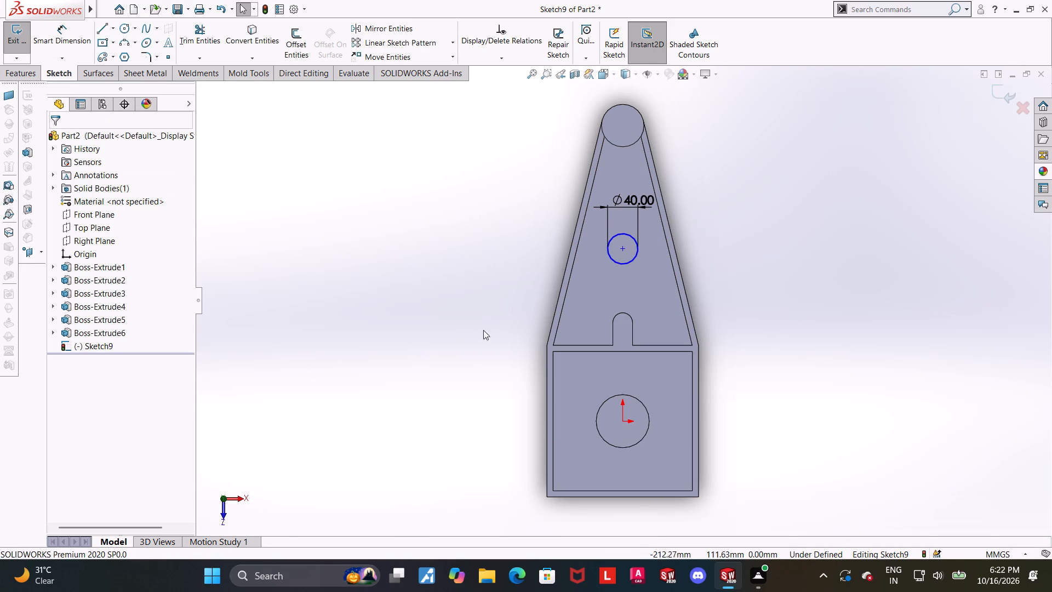
key(Escape)
click(623, 249)
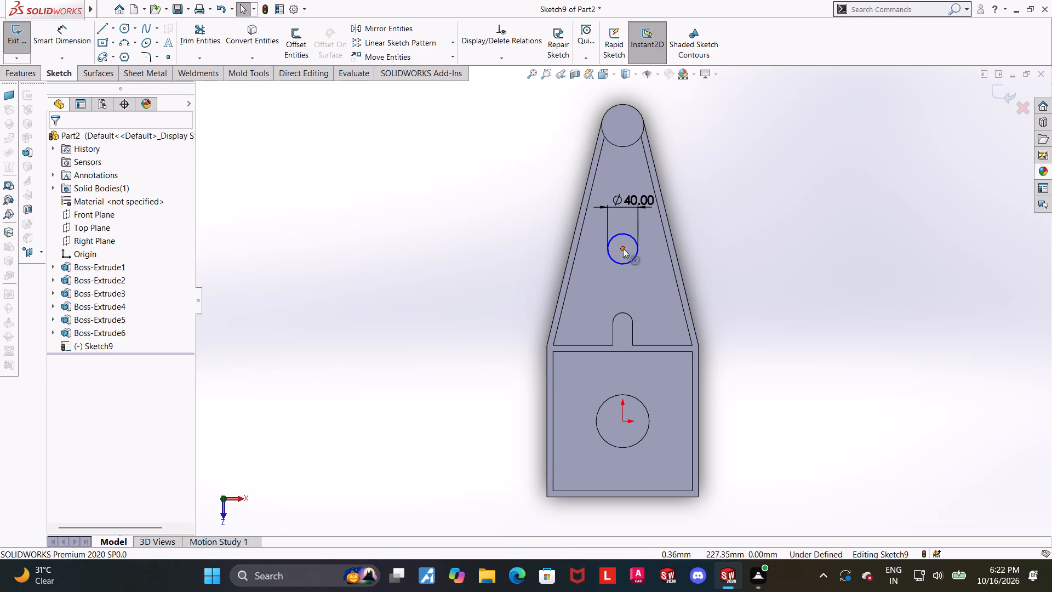
ctrl+click(622, 422)
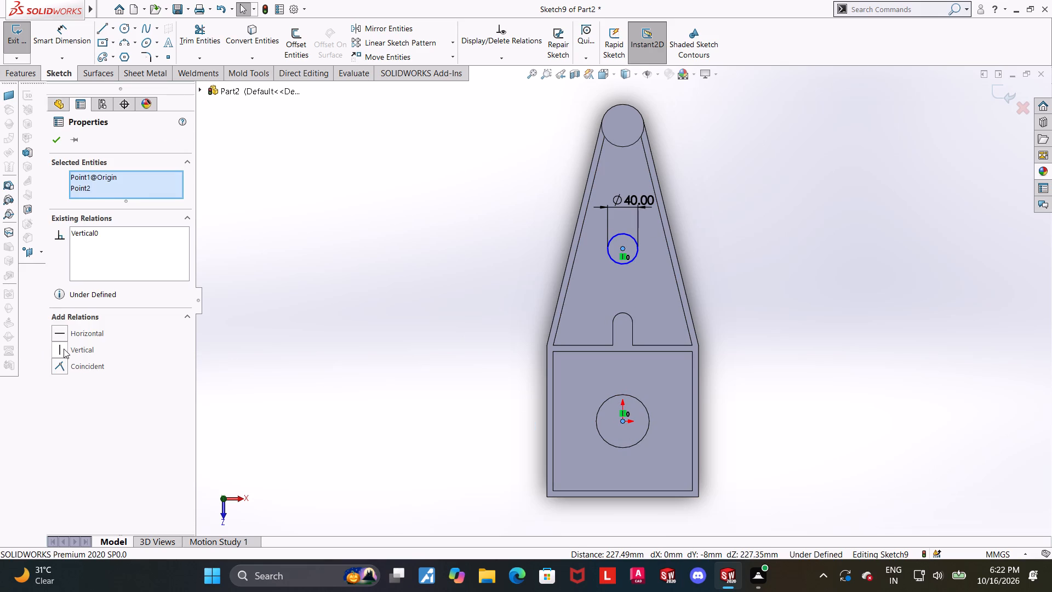
click(61, 348)
click(289, 334)
Dimension the distance from the circle's centre to the origin as 110+130, giving 240 mm.
click(70, 33)
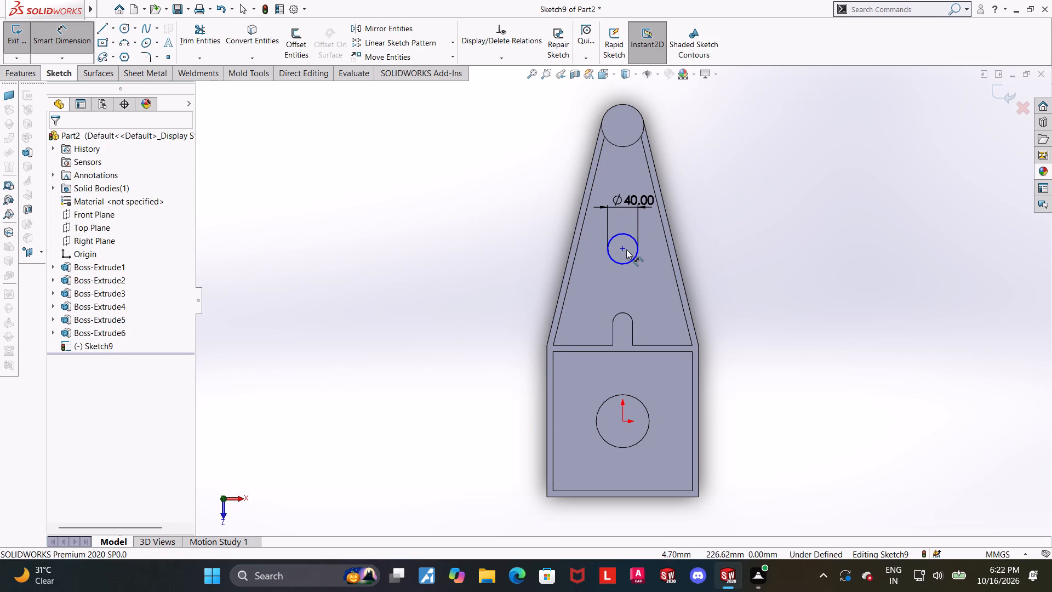
click(624, 249)
scroll(668, 277, up, 2)
scroll(759, 337, down, 1)
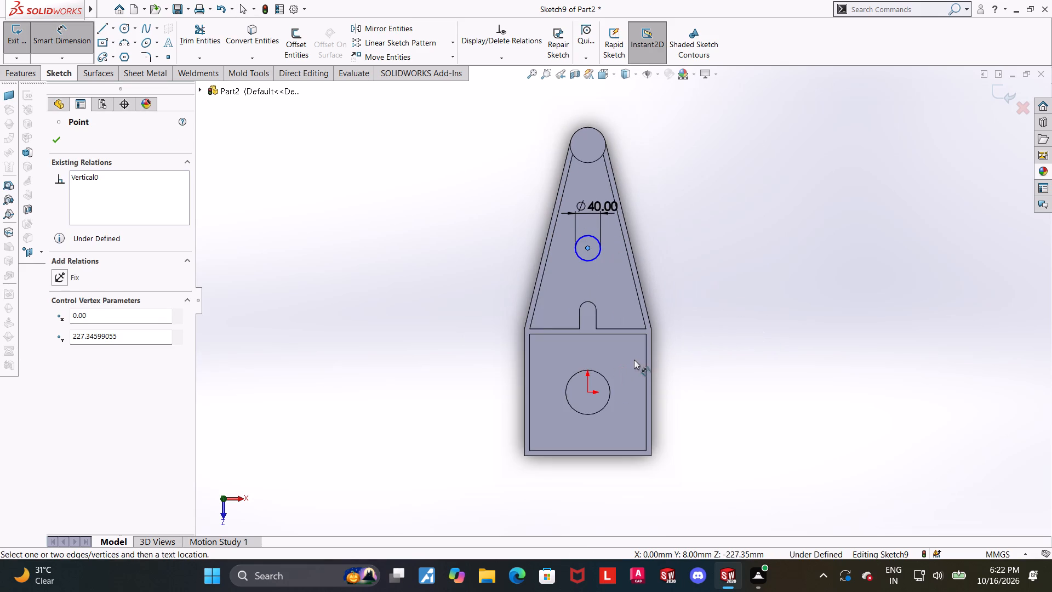
scroll(634, 360, up, 1)
scroll(621, 328, down, 2)
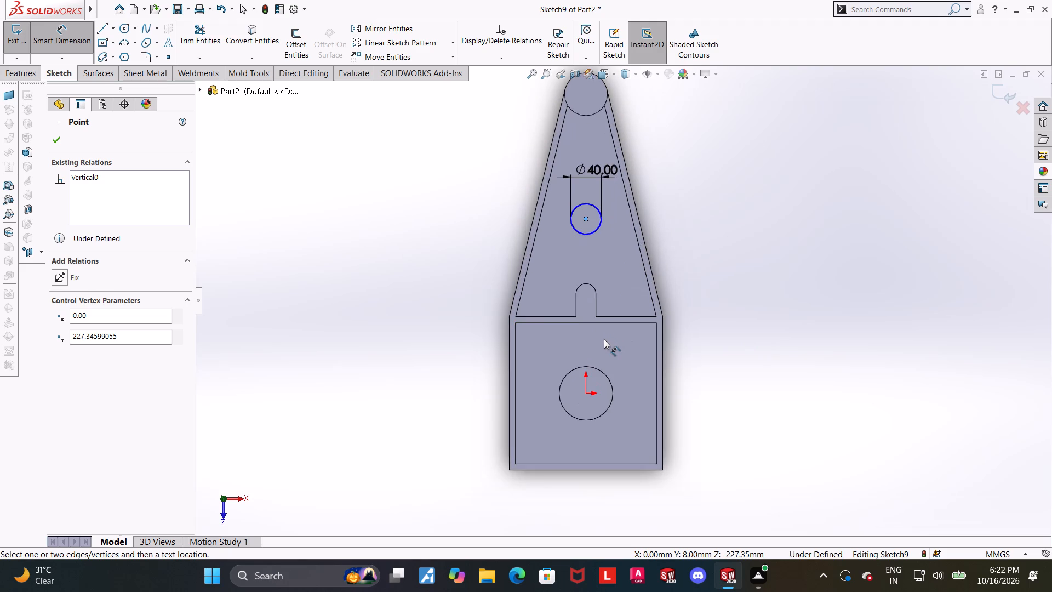
scroll(604, 339, up, 1)
scroll(591, 372, down, 1)
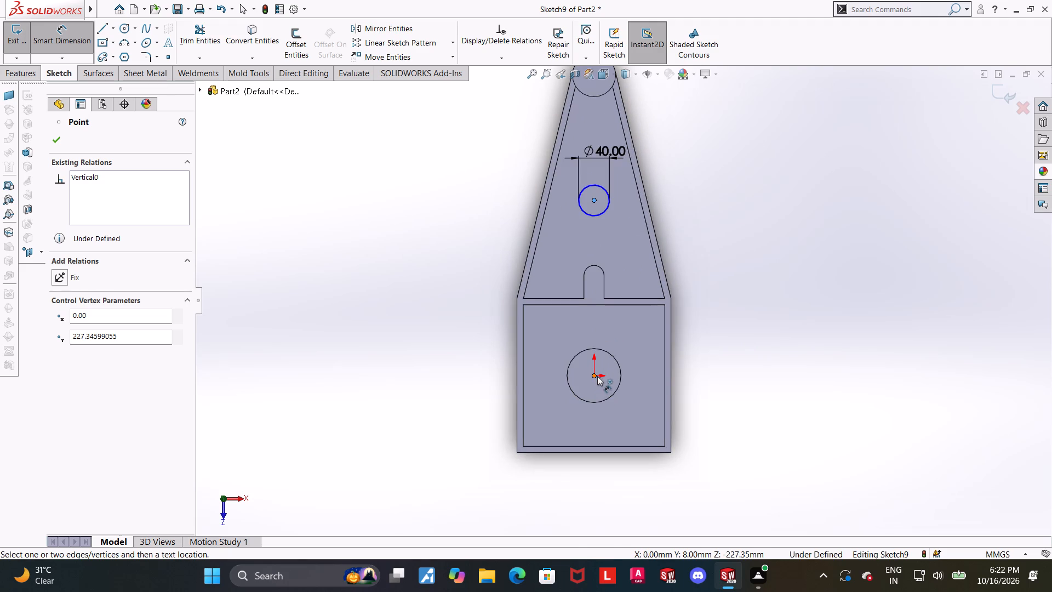
click(597, 376)
click(769, 327)
text(110+130)
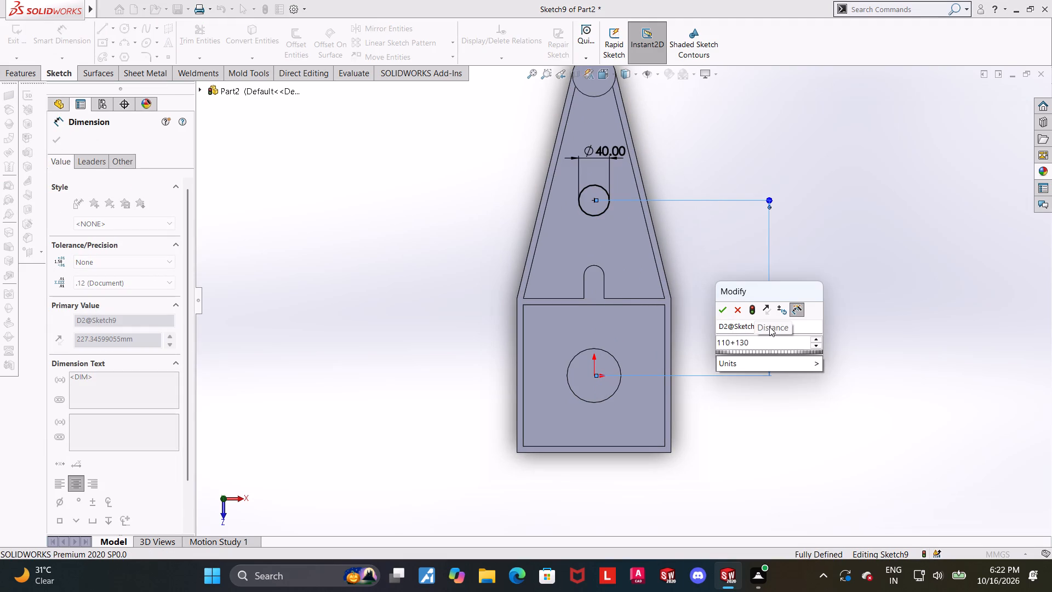
key(Return)
key(Escape)
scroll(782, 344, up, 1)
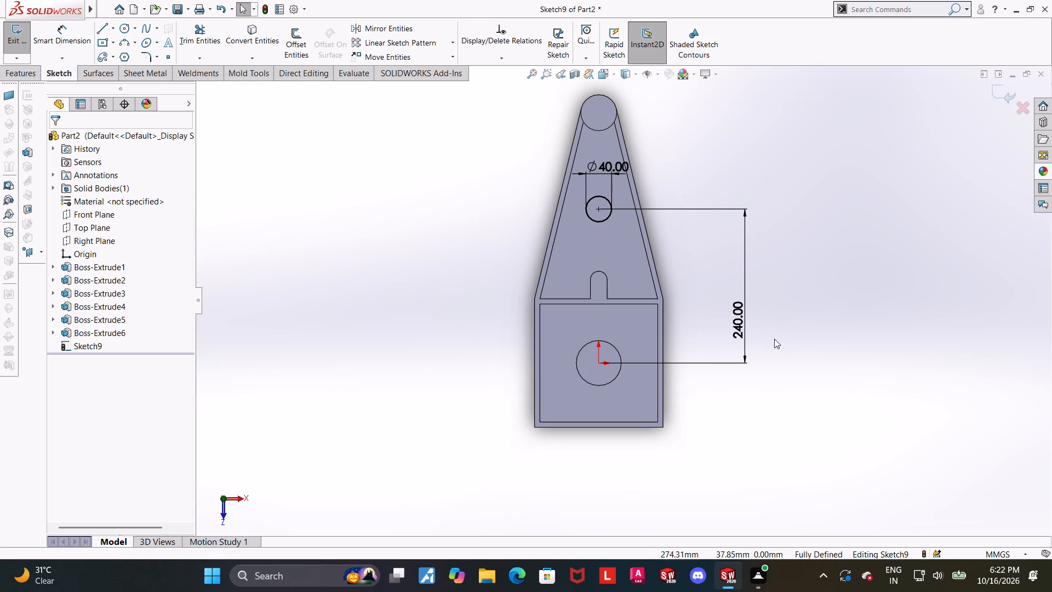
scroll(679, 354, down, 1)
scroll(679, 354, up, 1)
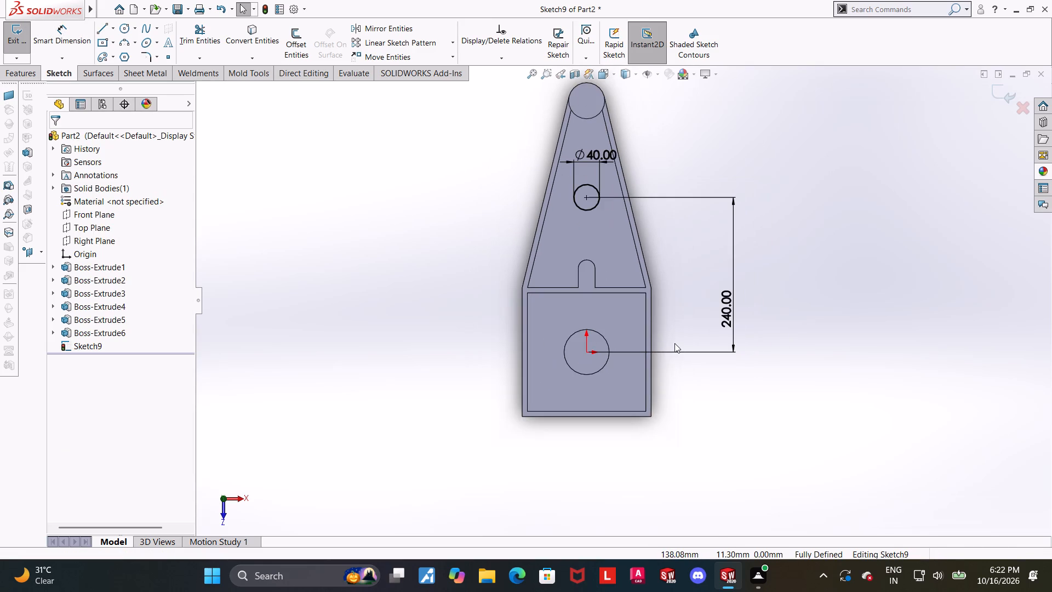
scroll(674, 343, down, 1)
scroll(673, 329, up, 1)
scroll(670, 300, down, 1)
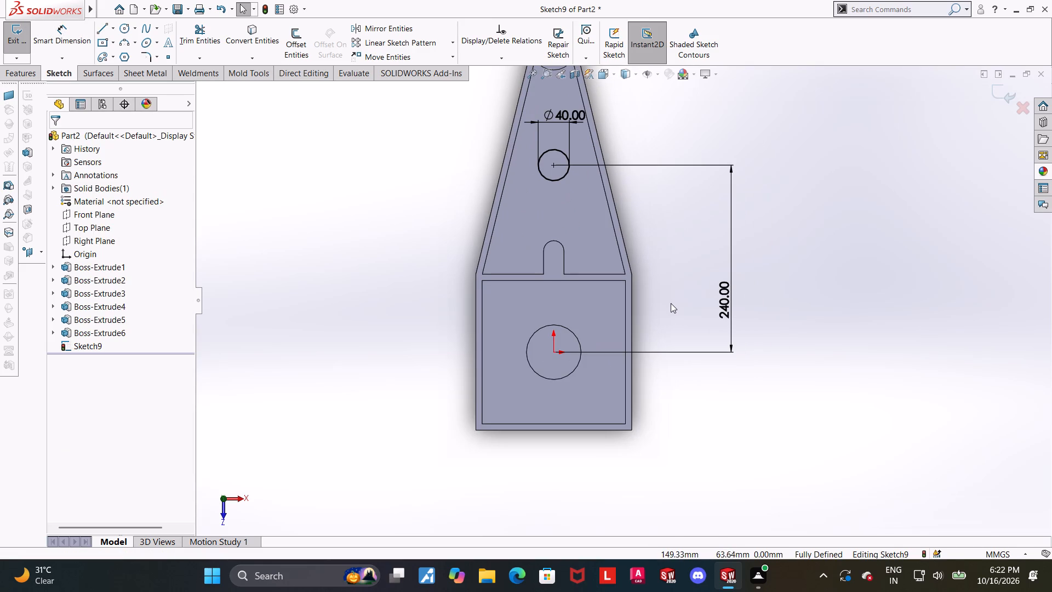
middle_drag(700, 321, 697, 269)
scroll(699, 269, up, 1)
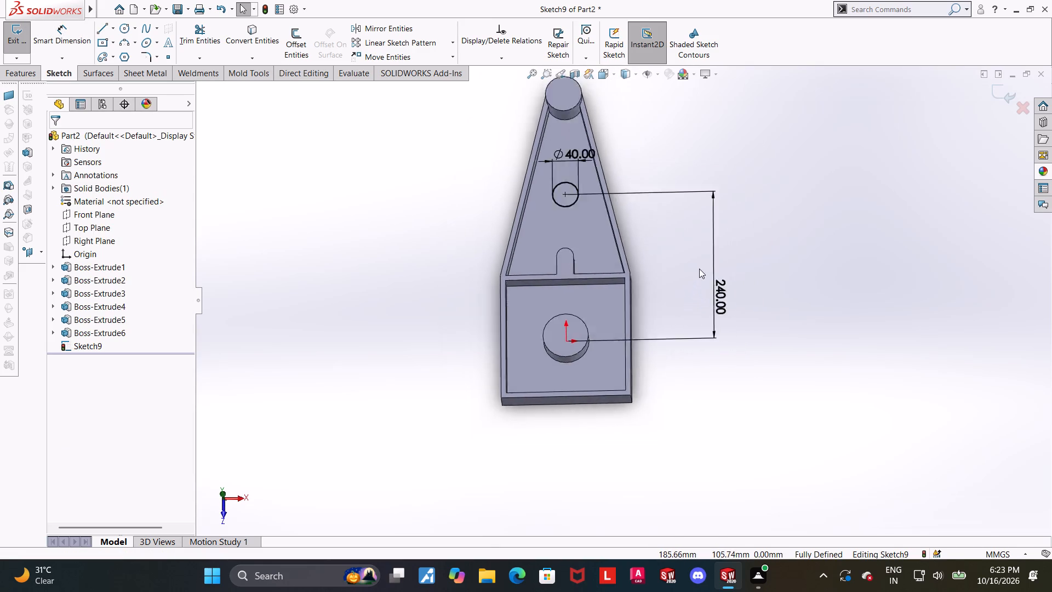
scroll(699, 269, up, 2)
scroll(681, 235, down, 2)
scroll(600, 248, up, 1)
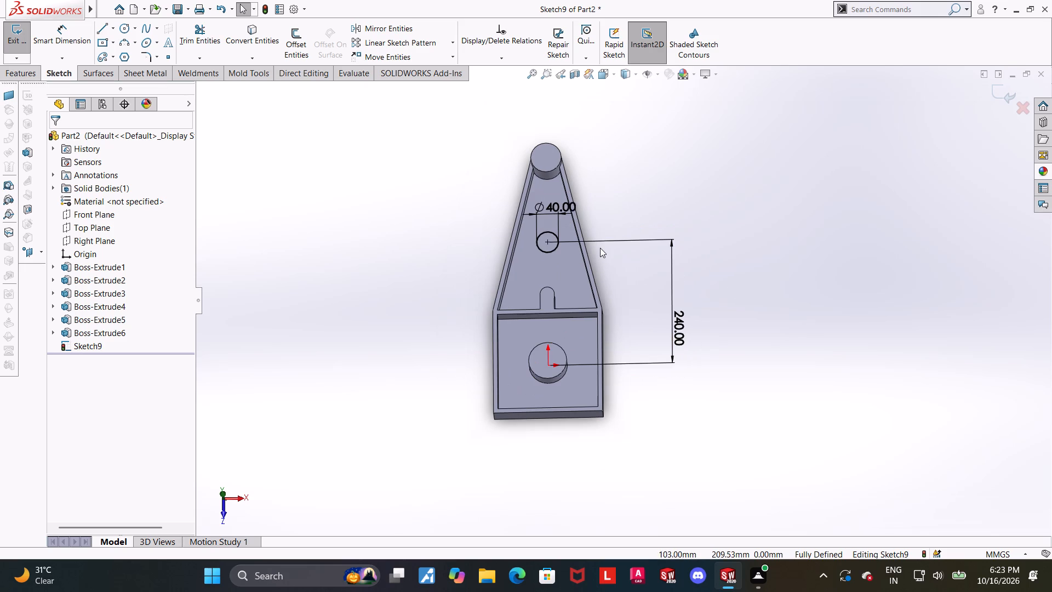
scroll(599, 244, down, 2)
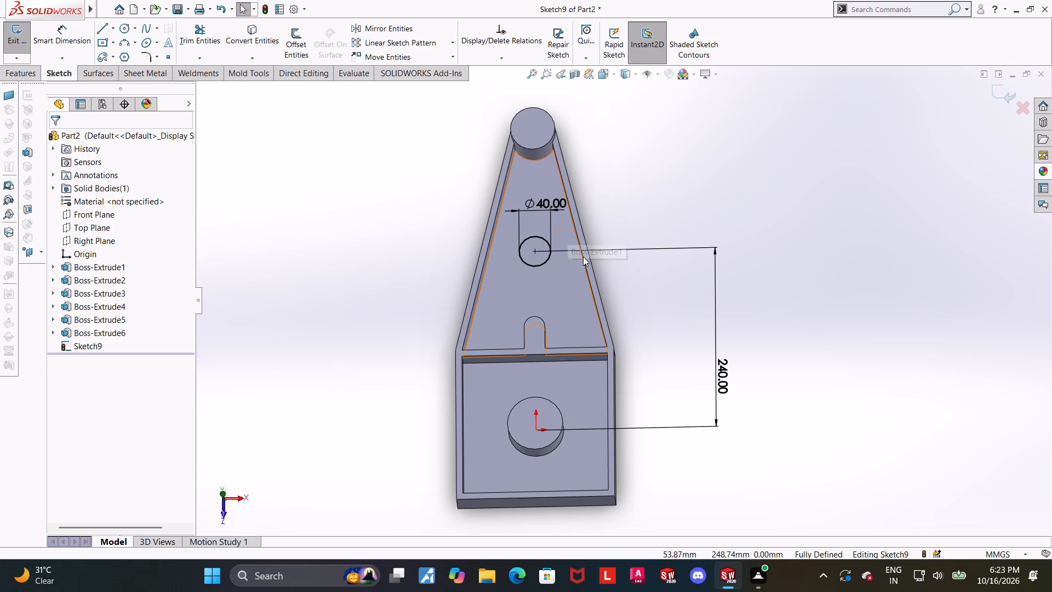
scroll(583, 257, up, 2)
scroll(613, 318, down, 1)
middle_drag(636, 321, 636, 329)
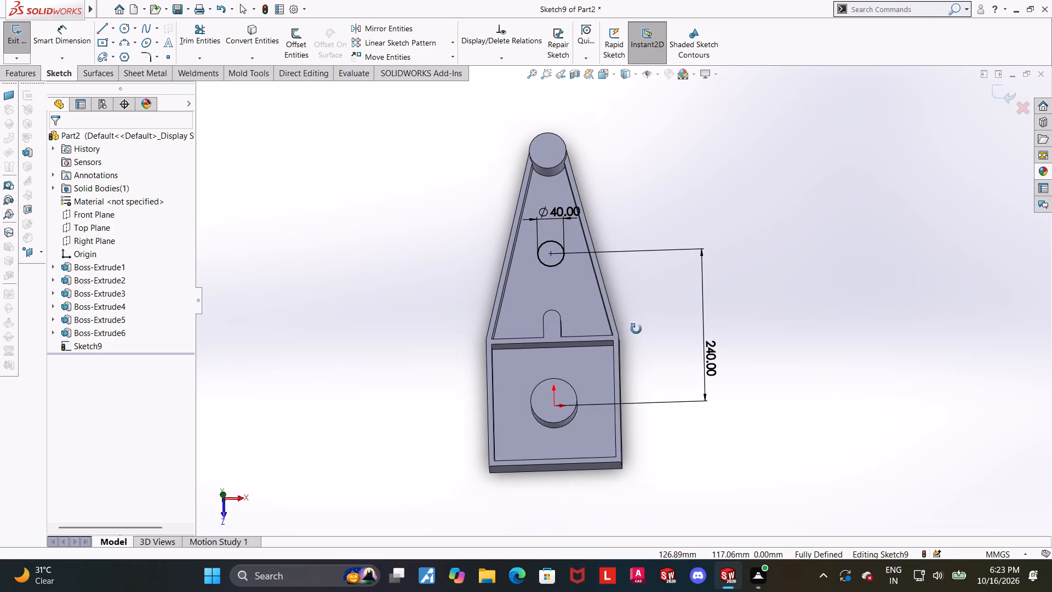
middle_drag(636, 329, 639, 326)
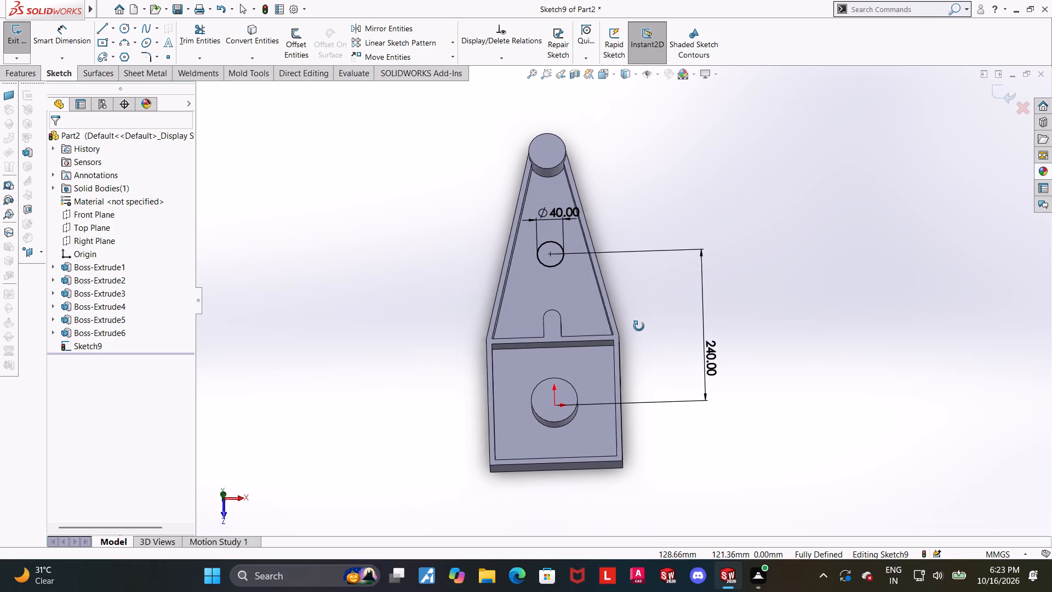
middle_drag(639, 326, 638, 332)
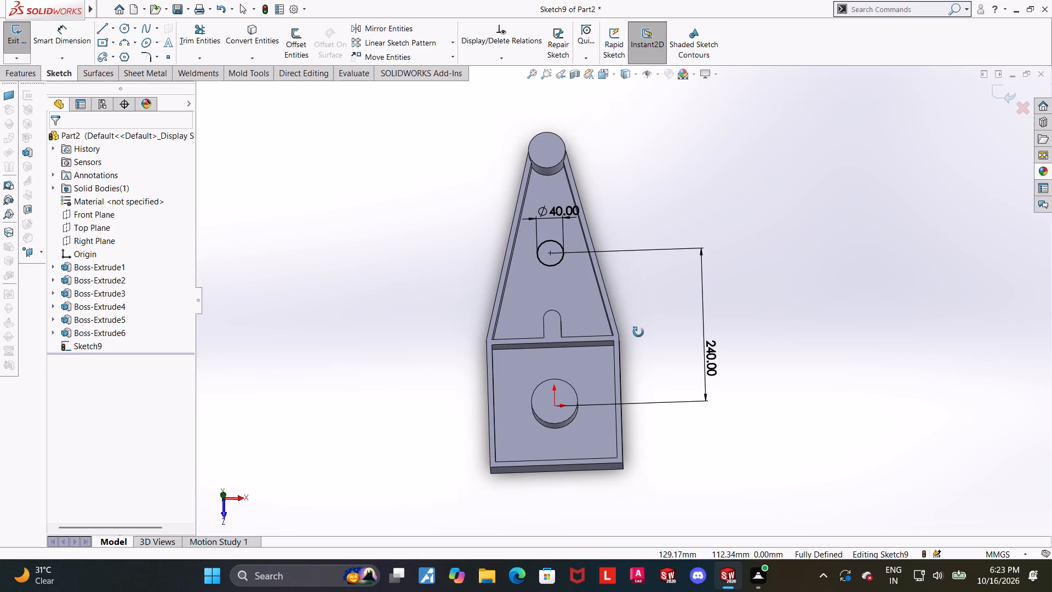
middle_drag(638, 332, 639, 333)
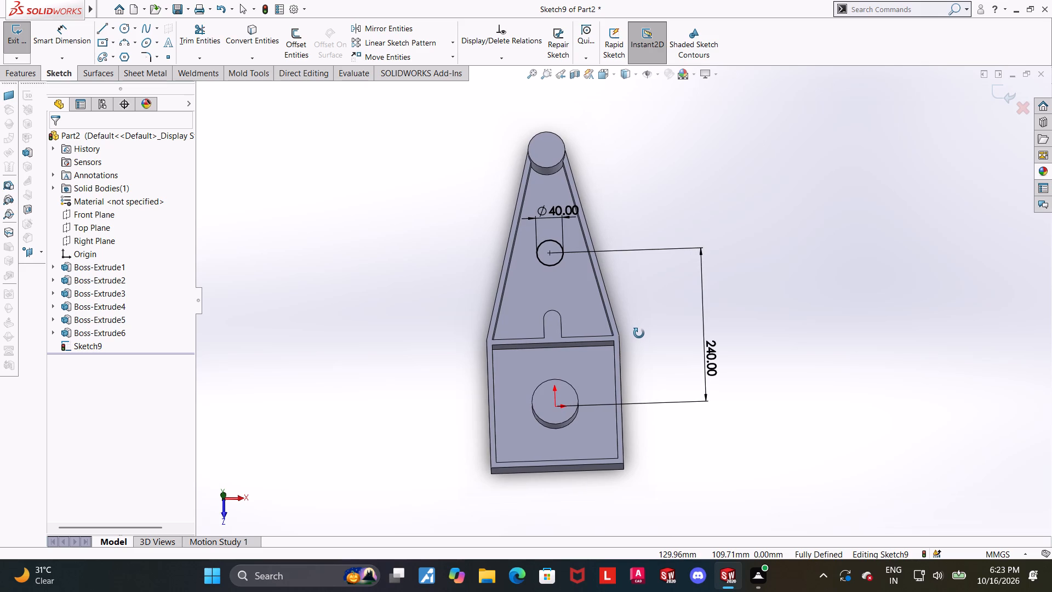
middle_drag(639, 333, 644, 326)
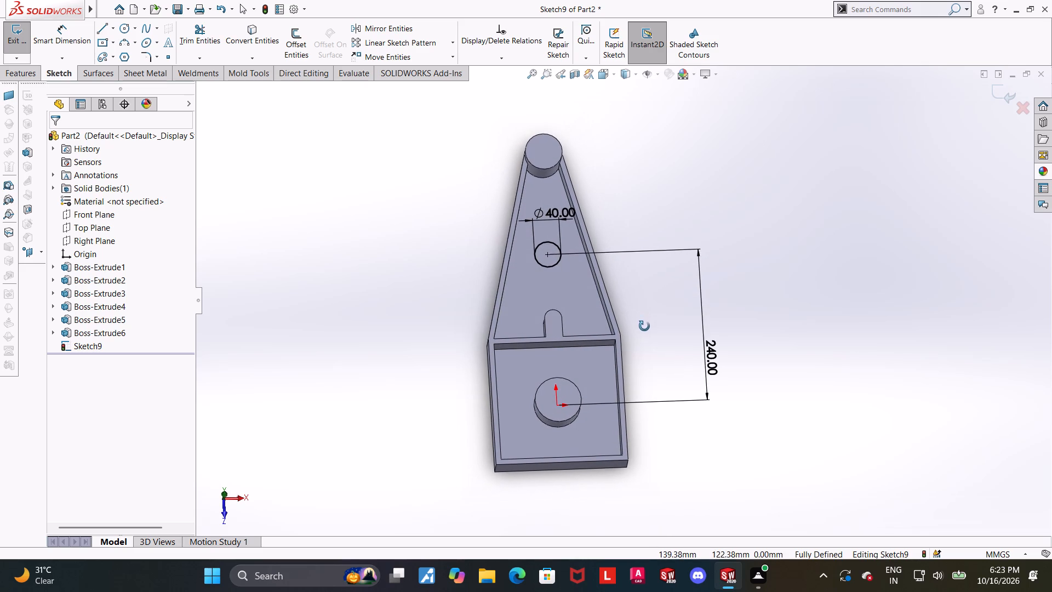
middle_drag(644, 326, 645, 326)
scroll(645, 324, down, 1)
Close the sketch and extrude the 40 mm circle as a blind boss with a depth of 40-8, giving 32 mm.
click(816, 321)
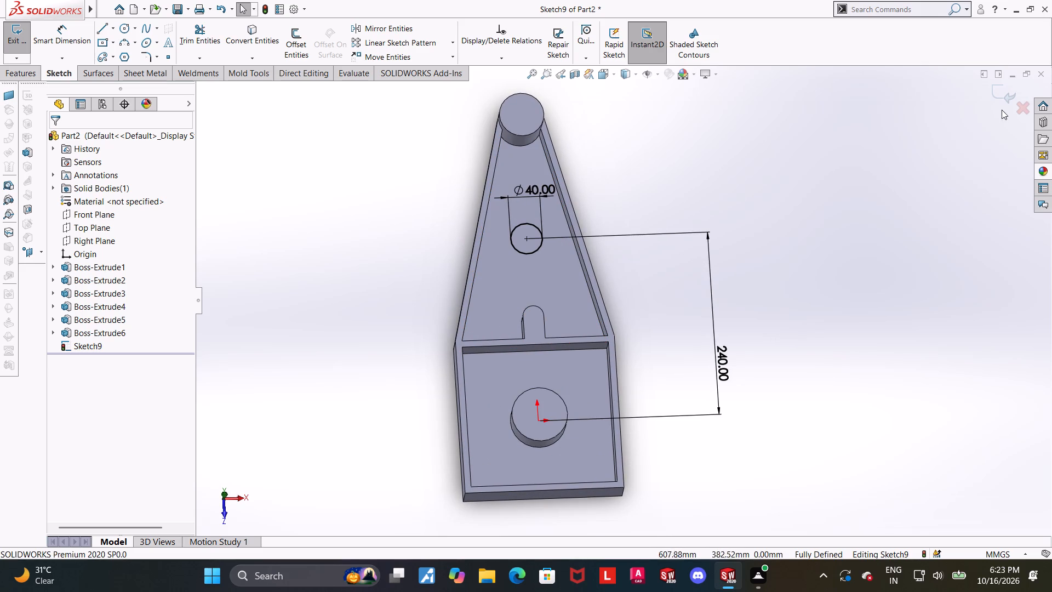
click(1001, 101)
click(34, 46)
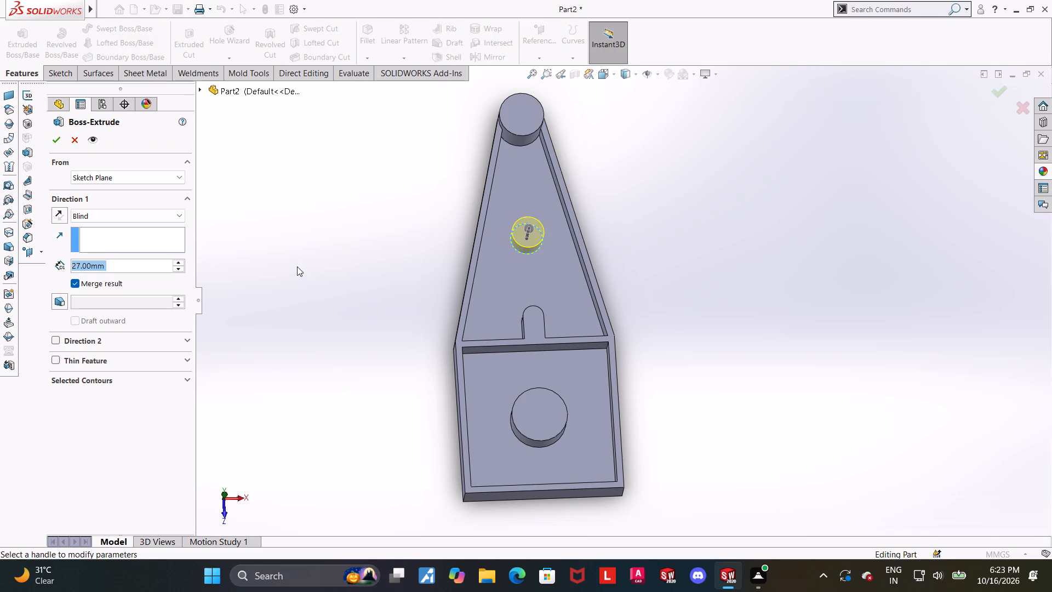
middle_drag(299, 270, 291, 244)
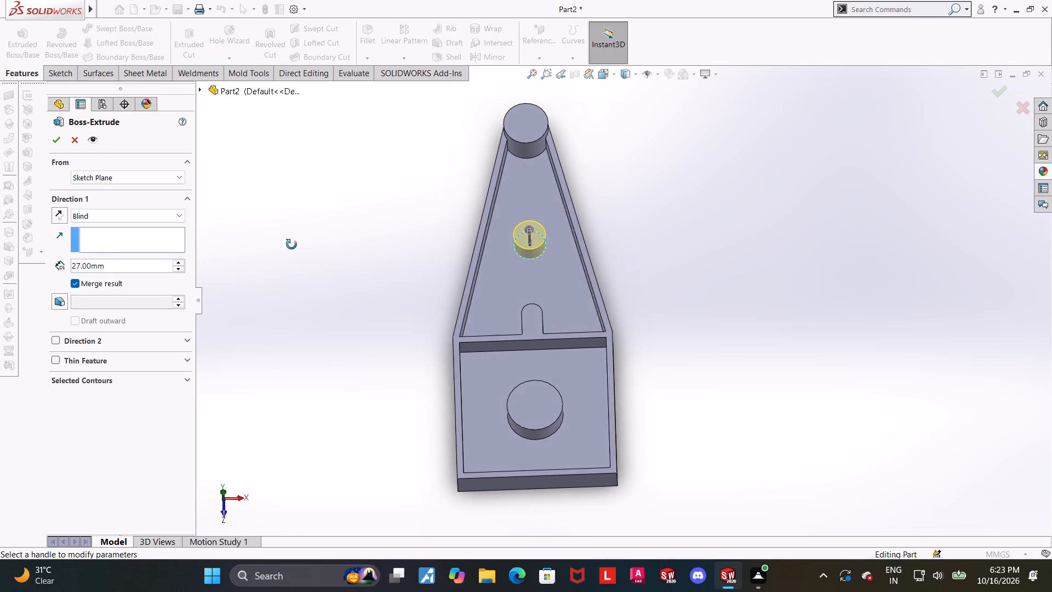
middle_drag(291, 244, 290, 240)
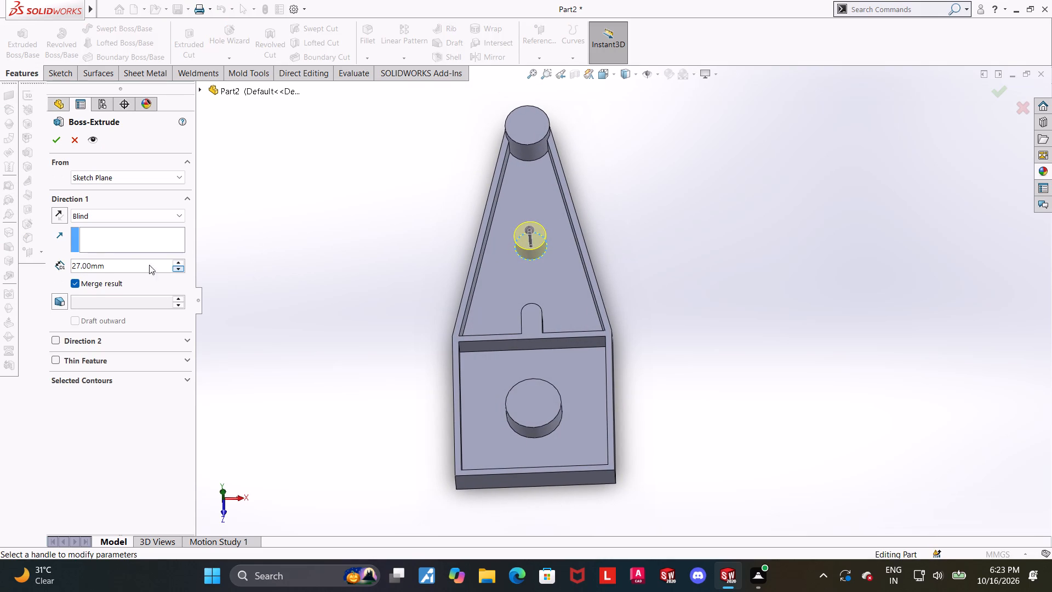
click(132, 264)
drag(131, 265, 0, 272)
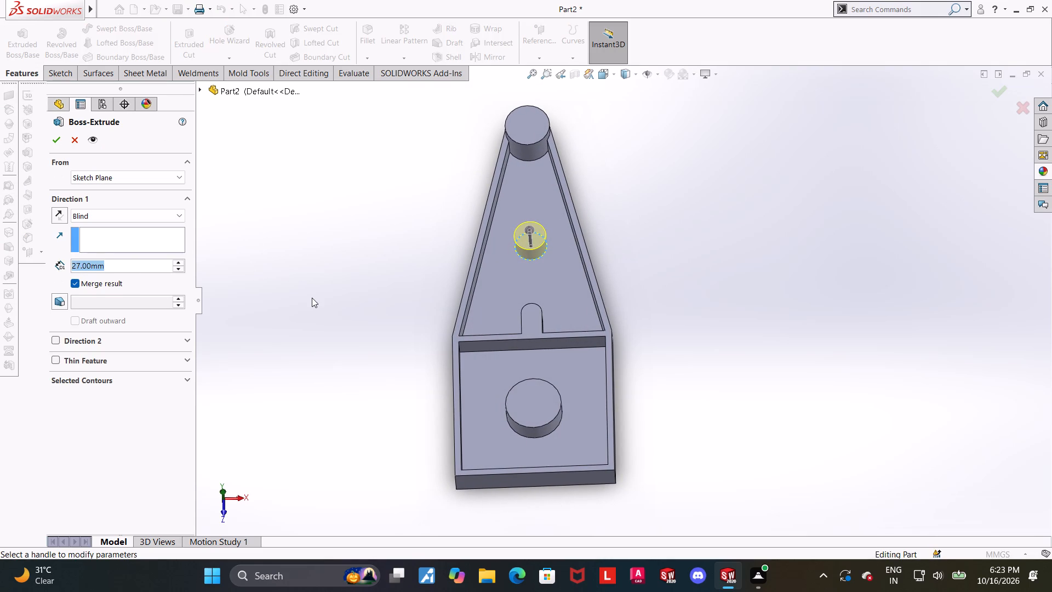
text(40)
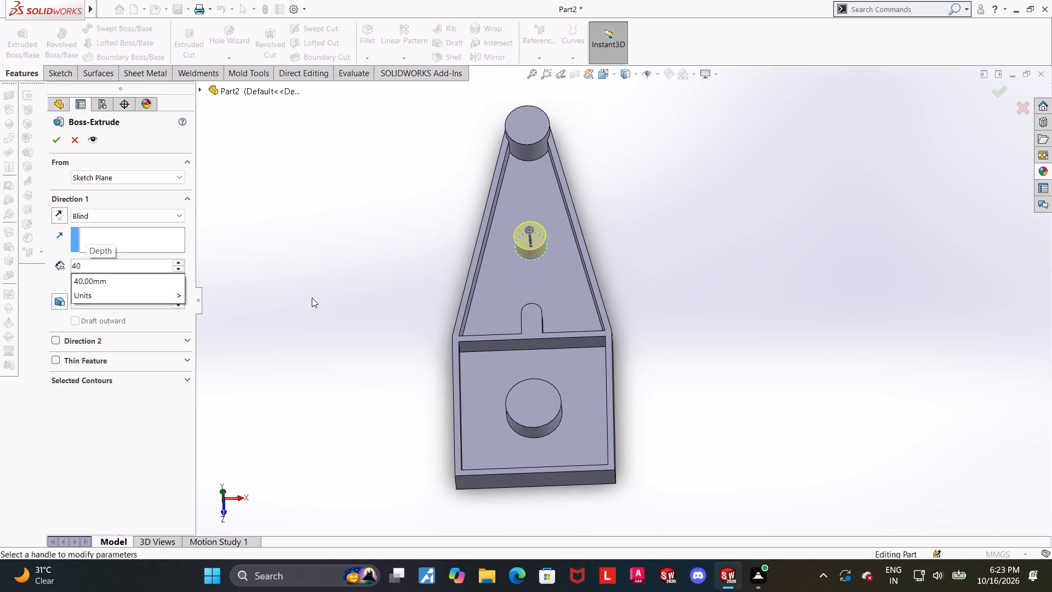
key(minus)
key(8)
key(Return)
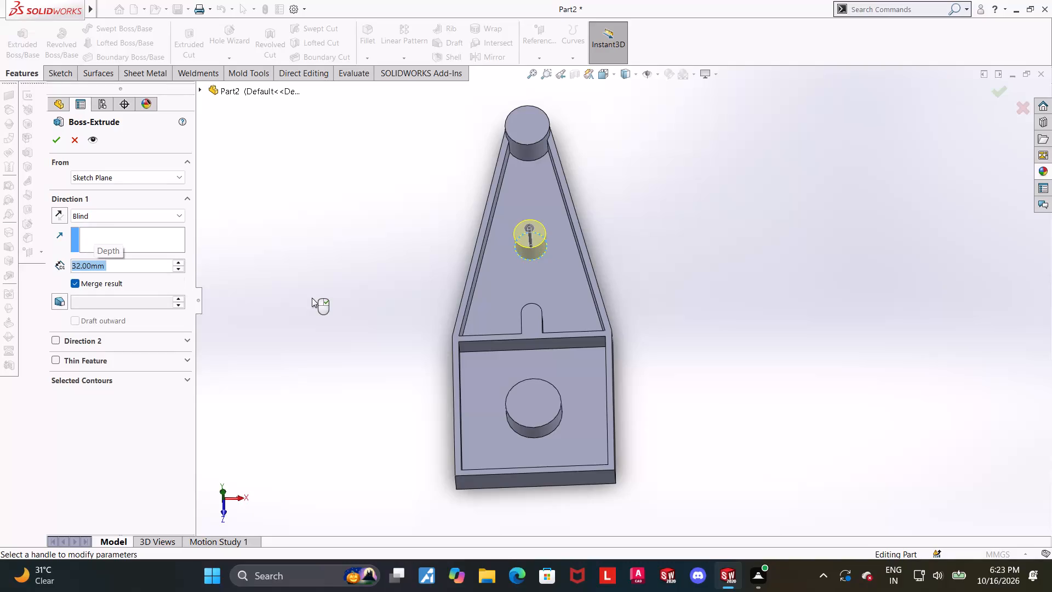
click(56, 142)
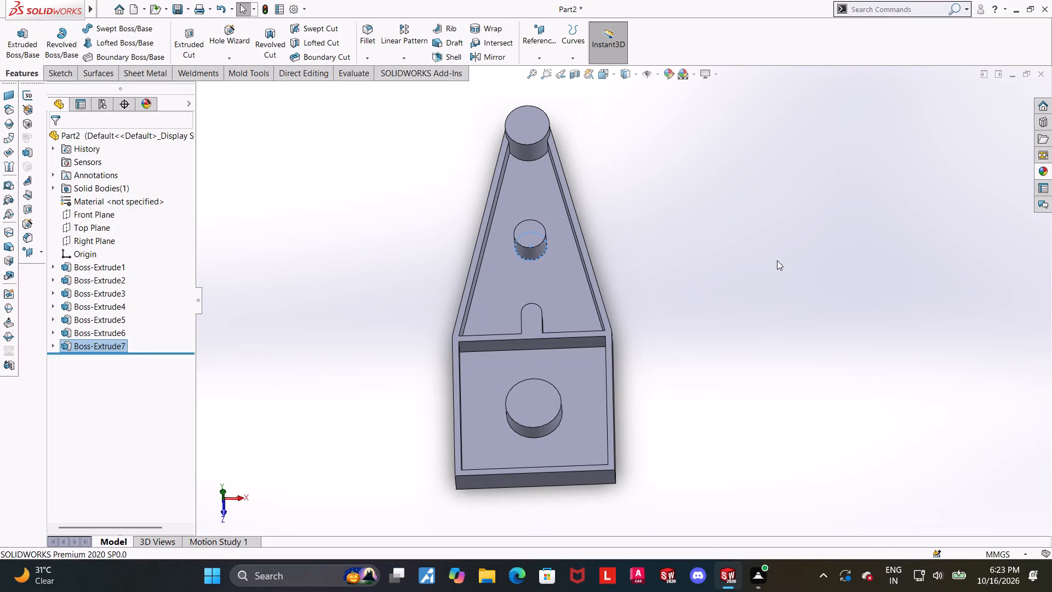
click(777, 266)
Measure the distance between the plate's underside and the top face of the 40 mm diameter boss.
scroll(754, 281, up, 1)
middle_drag(754, 281, 753, 192)
middle_drag(716, 333, 745, 301)
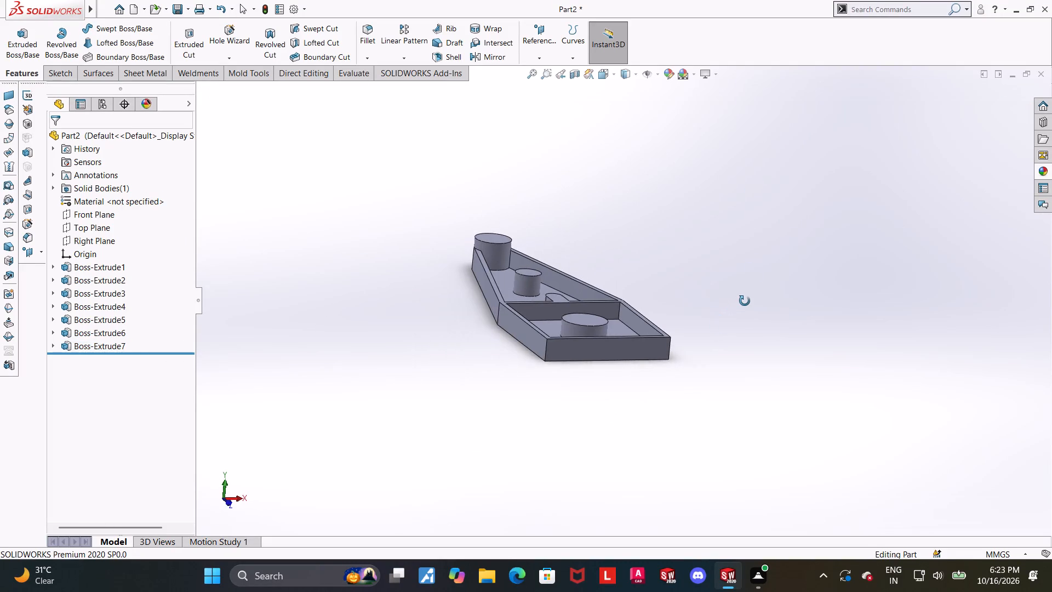
middle_drag(745, 301, 748, 298)
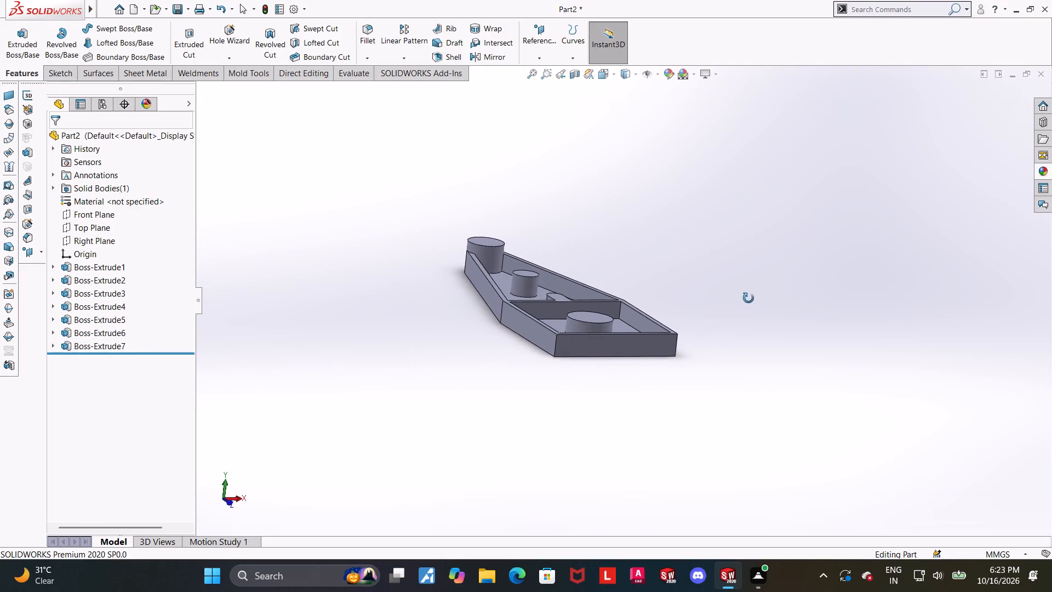
middle_drag(748, 298, 849, 224)
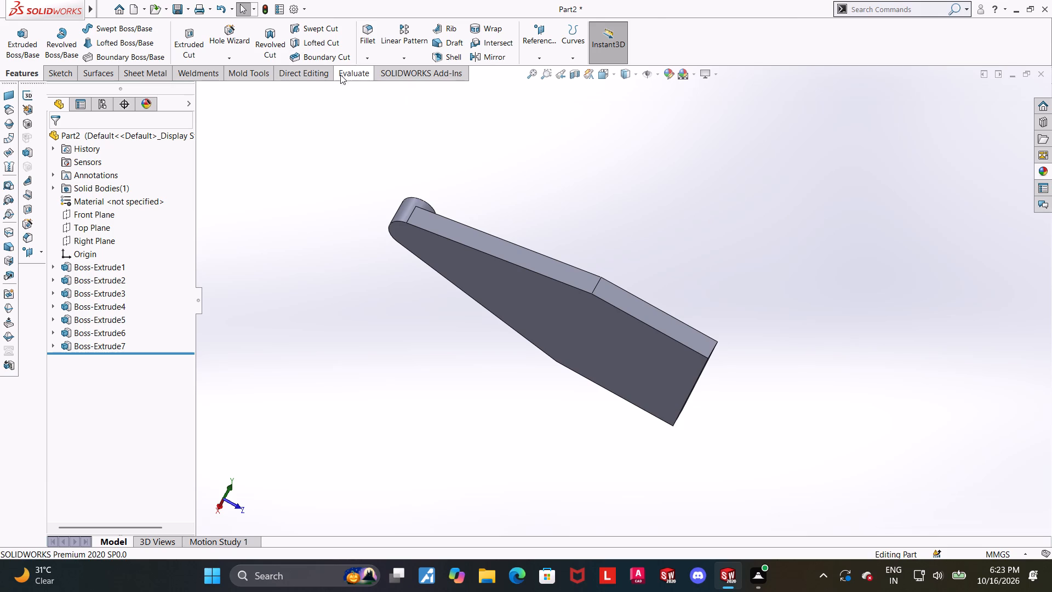
click(351, 72)
click(115, 37)
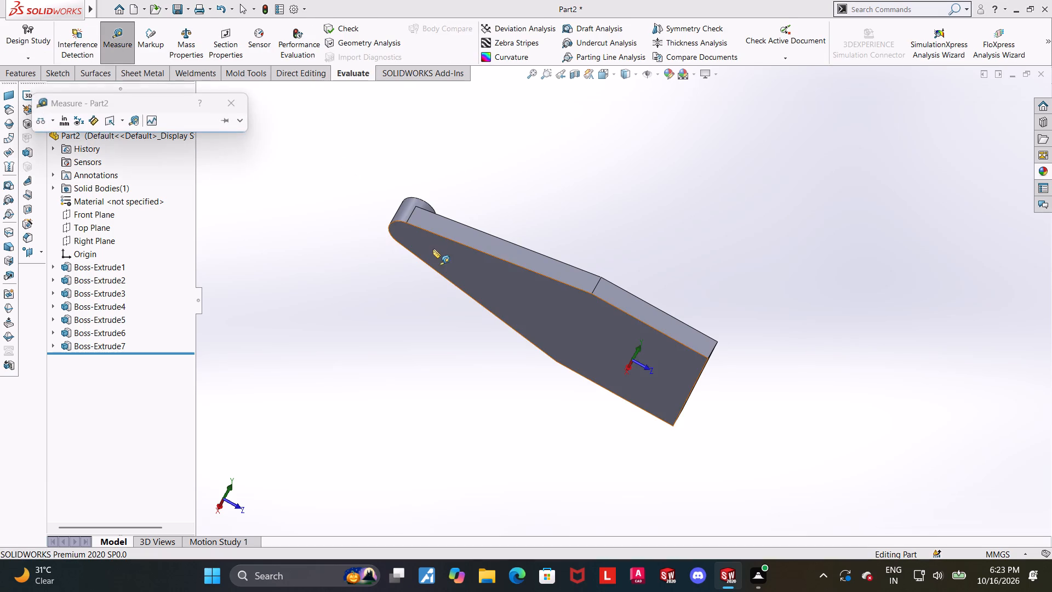
click(440, 254)
middle_drag(594, 191, 496, 304)
click(528, 247)
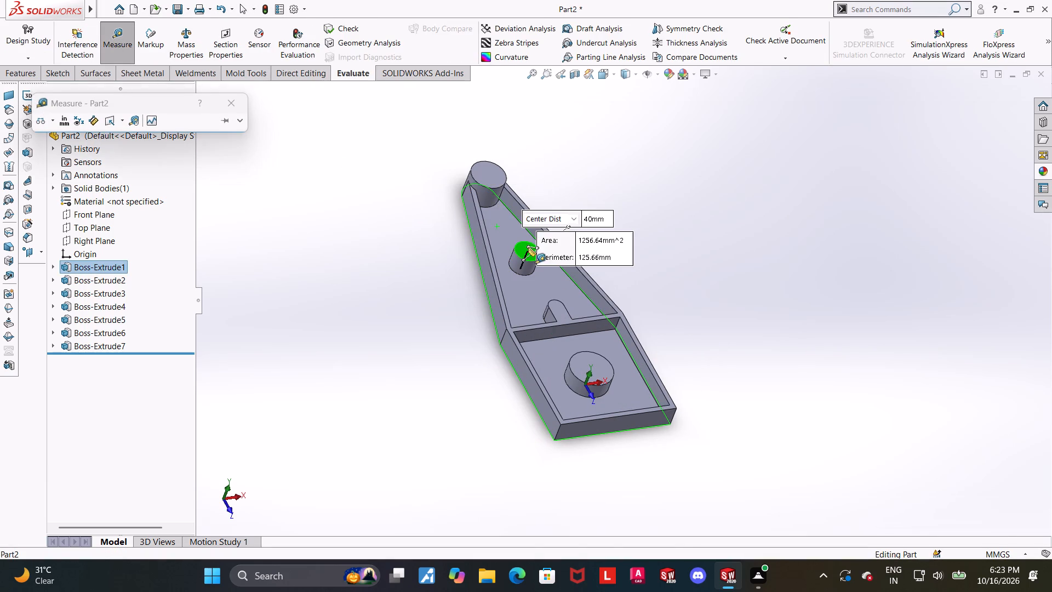
scroll(664, 255, down, 2)
key(Escape)
Orient the part to the top view and open a new sketch on the square frame's inner floor.
scroll(622, 262, up, 2)
middle_drag(617, 268, 605, 274)
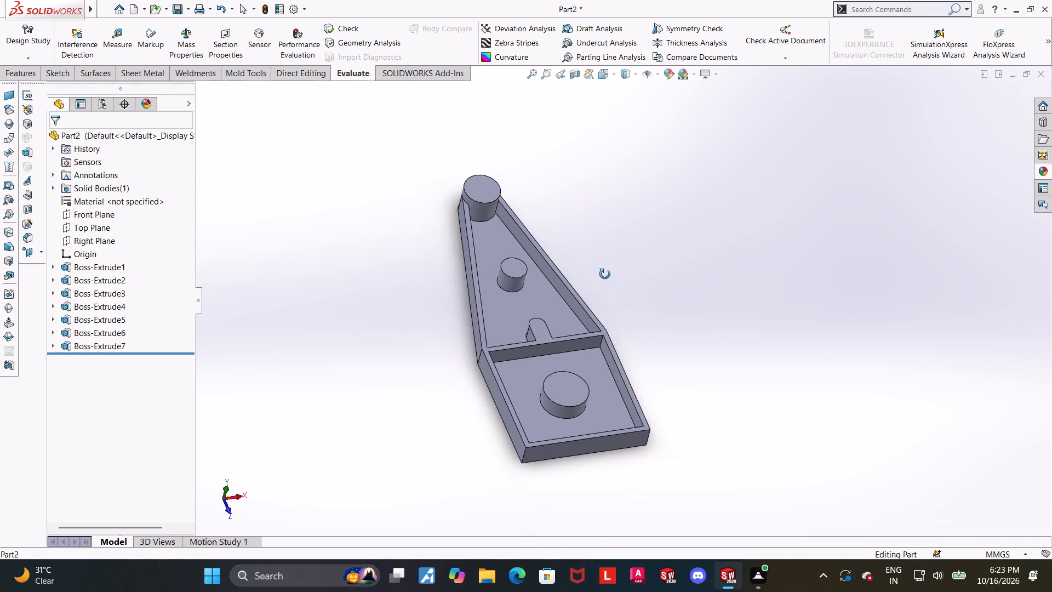
middle_drag(605, 274, 599, 276)
middle_drag(629, 288, 608, 292)
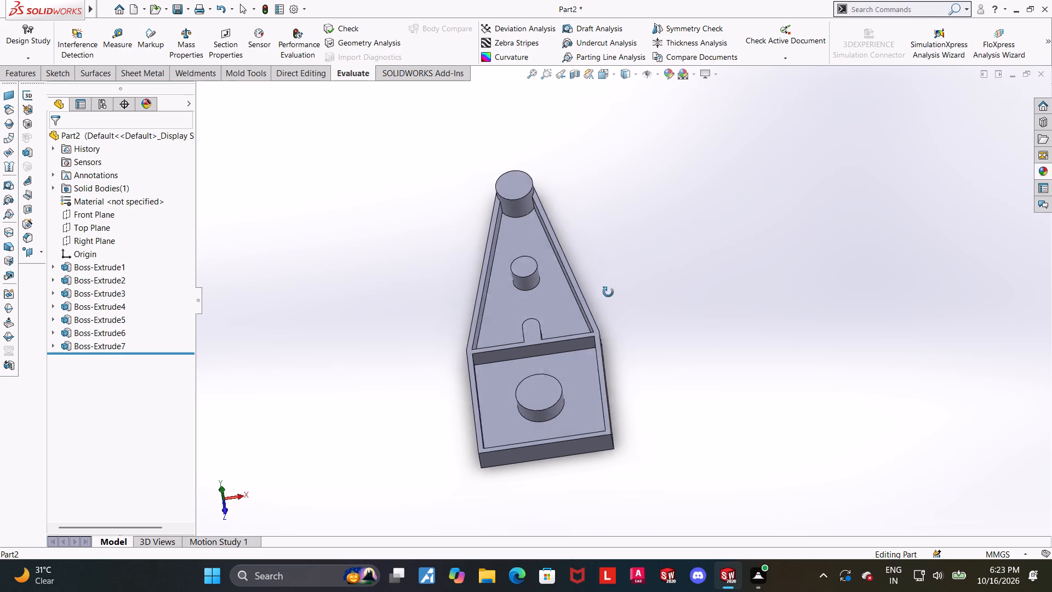
middle_drag(608, 292, 598, 361)
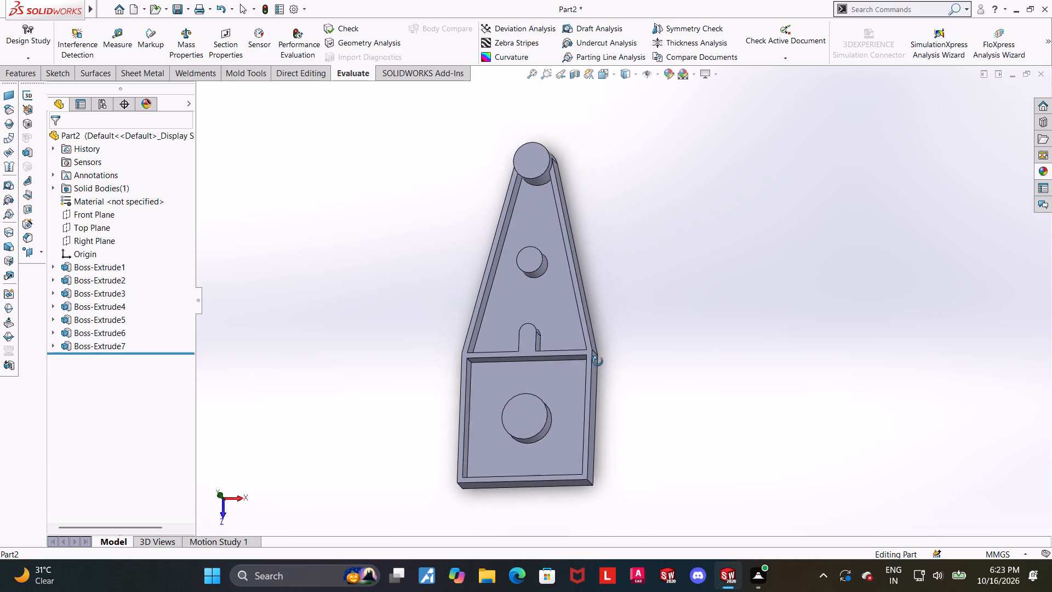
middle_drag(598, 361, 608, 362)
click(598, 76)
click(505, 383)
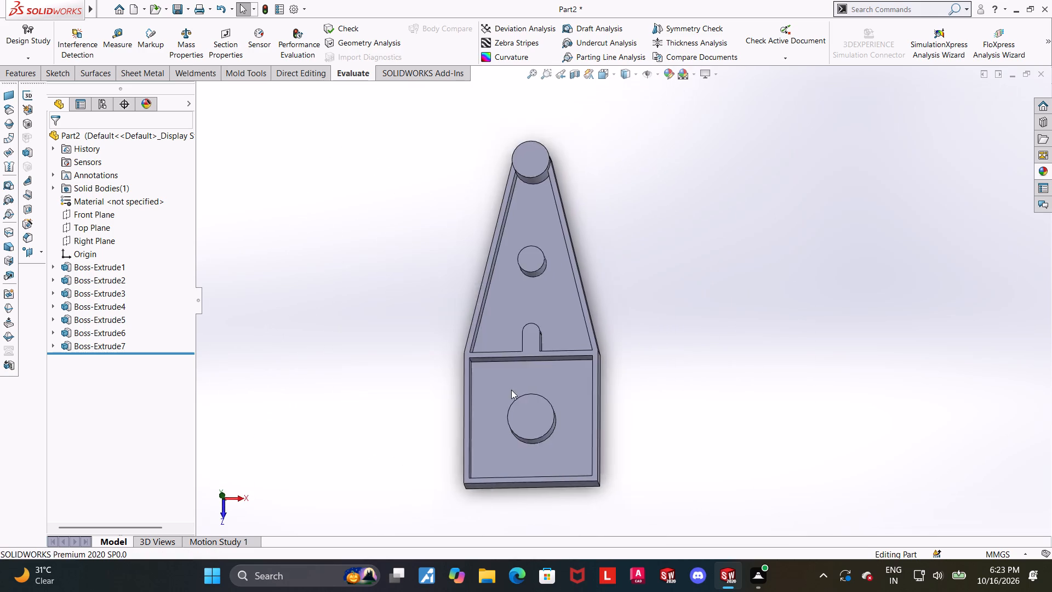
scroll(668, 453, down, 3)
scroll(695, 464, up, 4)
scroll(682, 395, down, 3)
scroll(497, 184, up, 3)
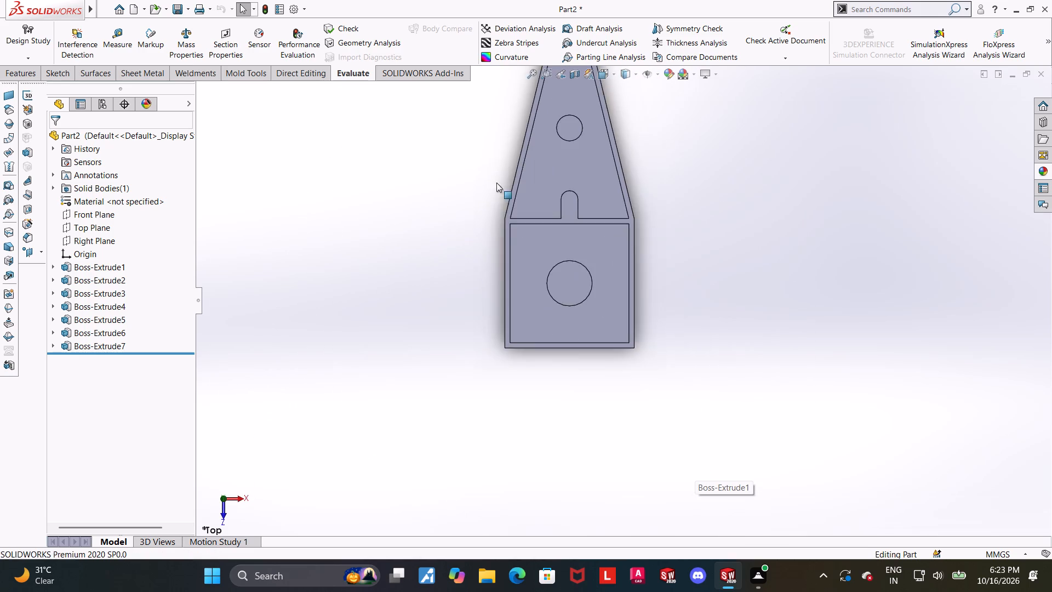
scroll(596, 174, down, 2)
key(Escape)
click(15, 69)
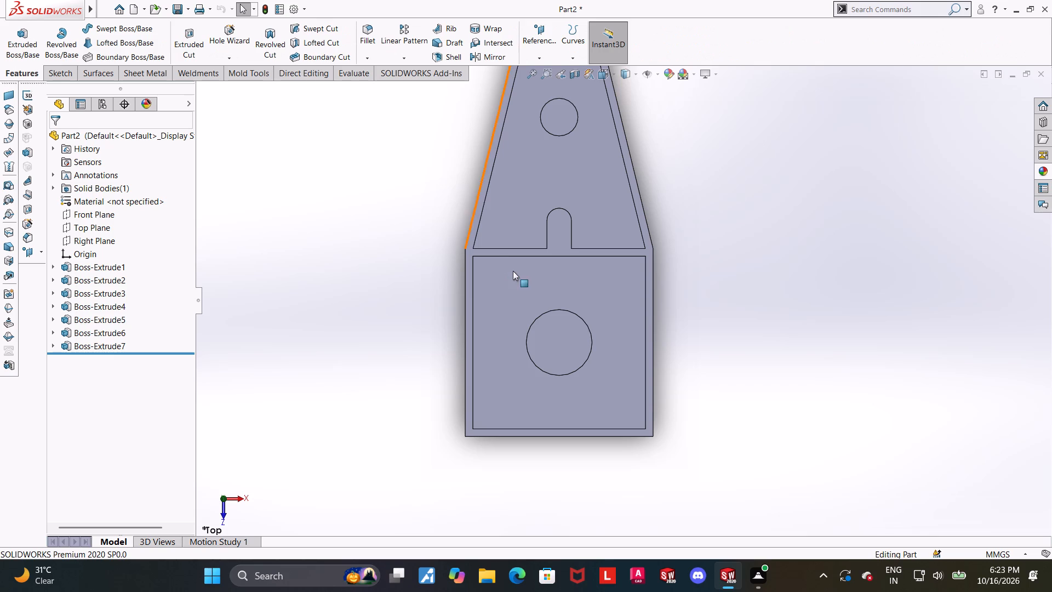
click(517, 271)
click(563, 241)
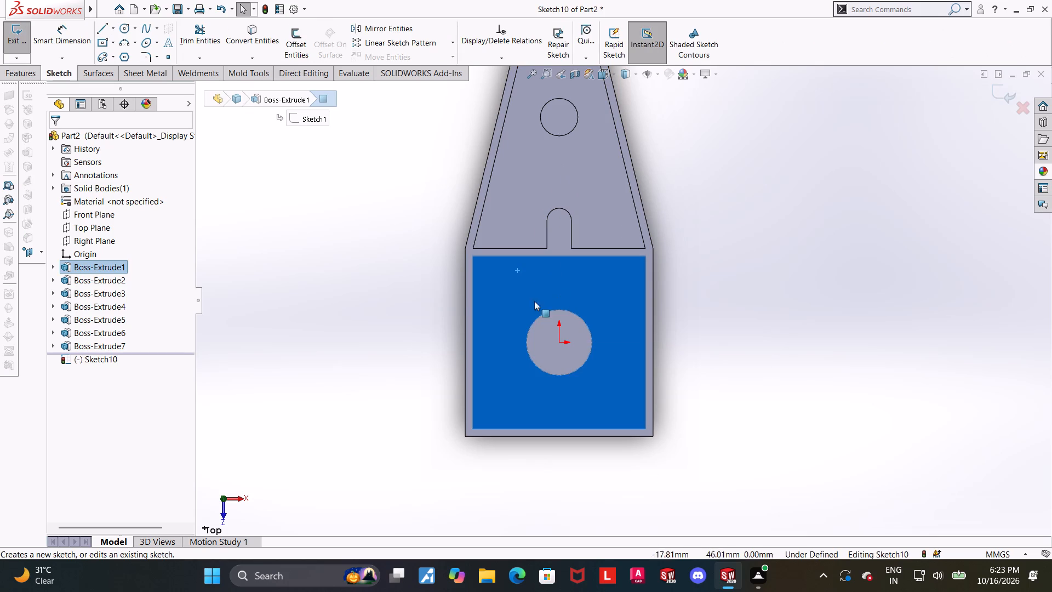
key(Escape)
Sketch two diagonal lines joining the opposite inner corners of the square frame, crossing at the origin, each about 260 mm long.
click(102, 26)
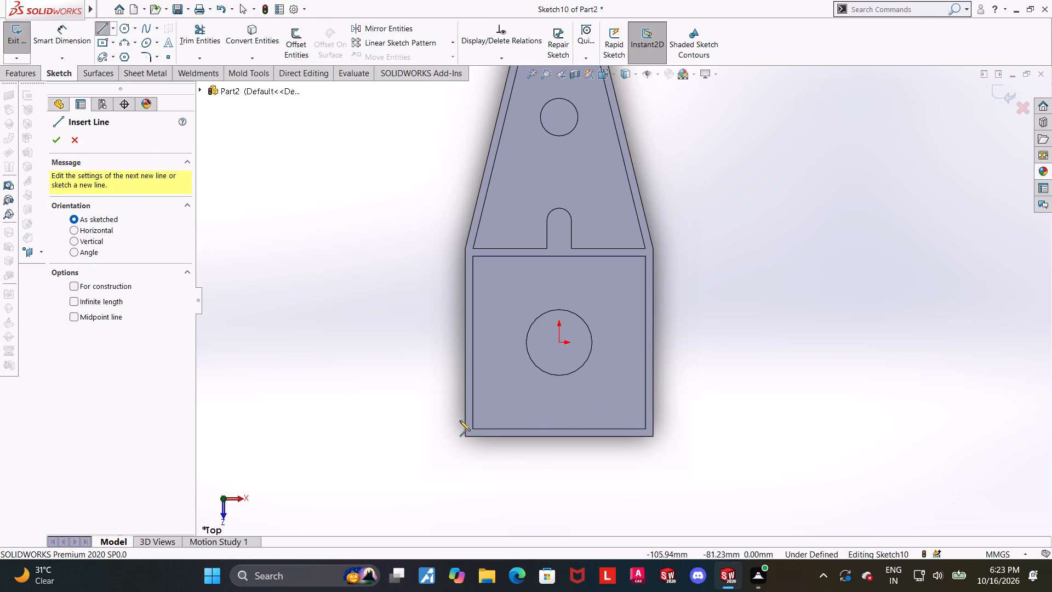
click(472, 429)
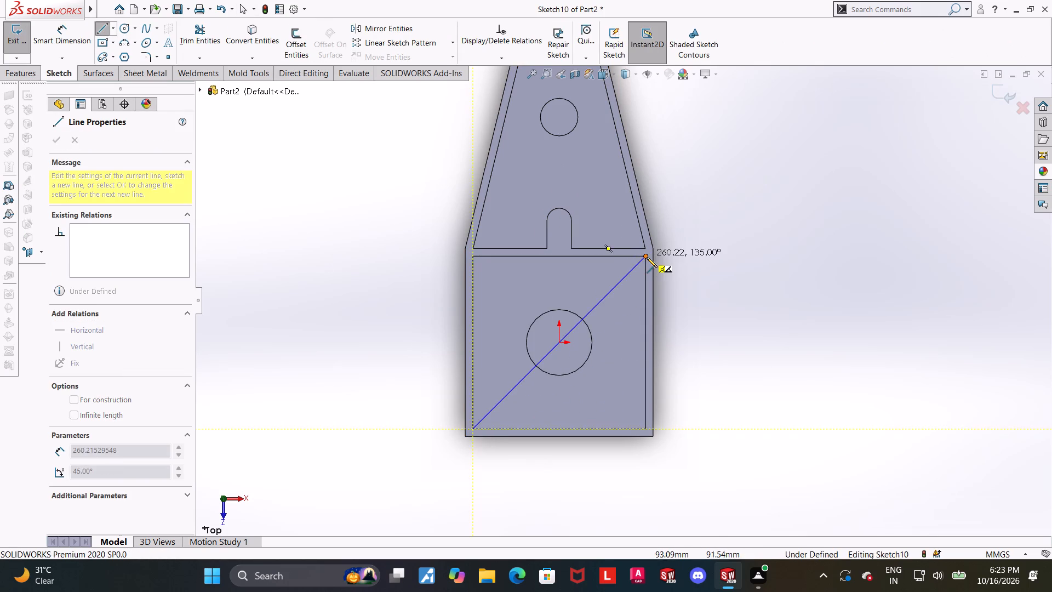
click(647, 257)
key(Escape)
key(Escape)
click(96, 30)
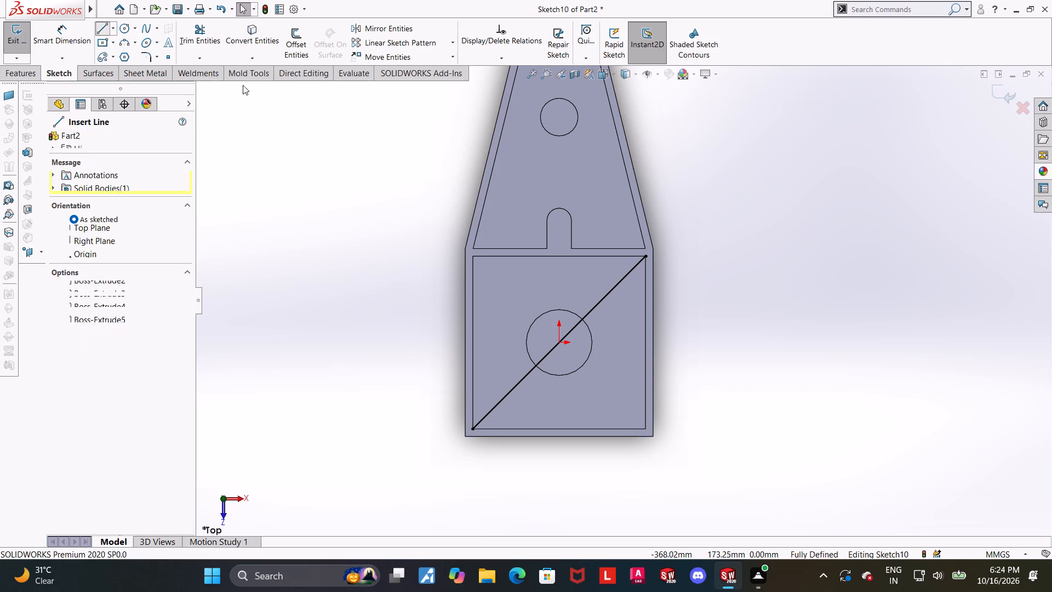
click(473, 254)
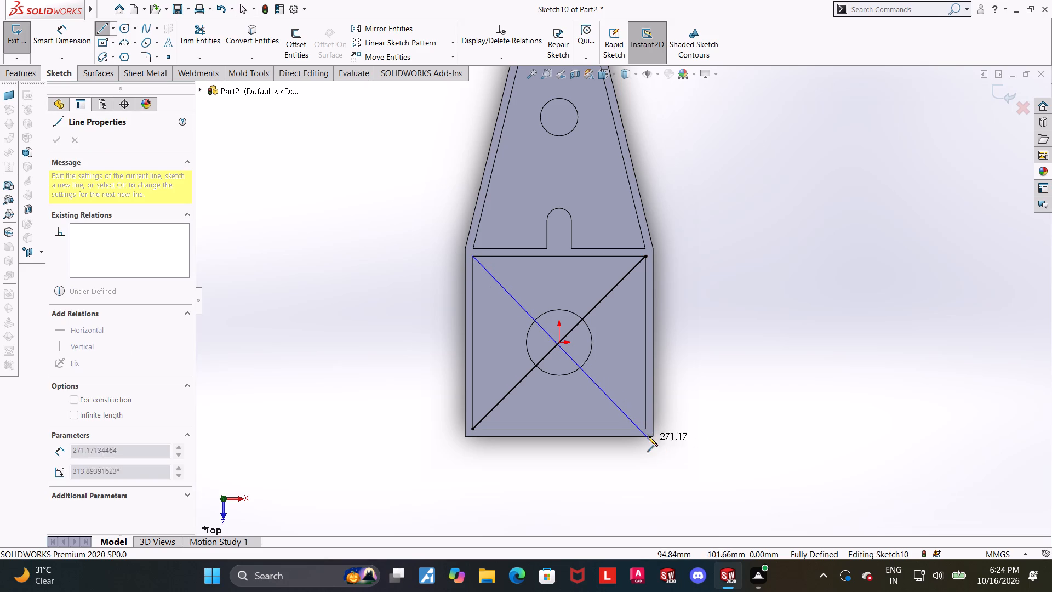
click(645, 429)
key(Escape)
key(Escape)
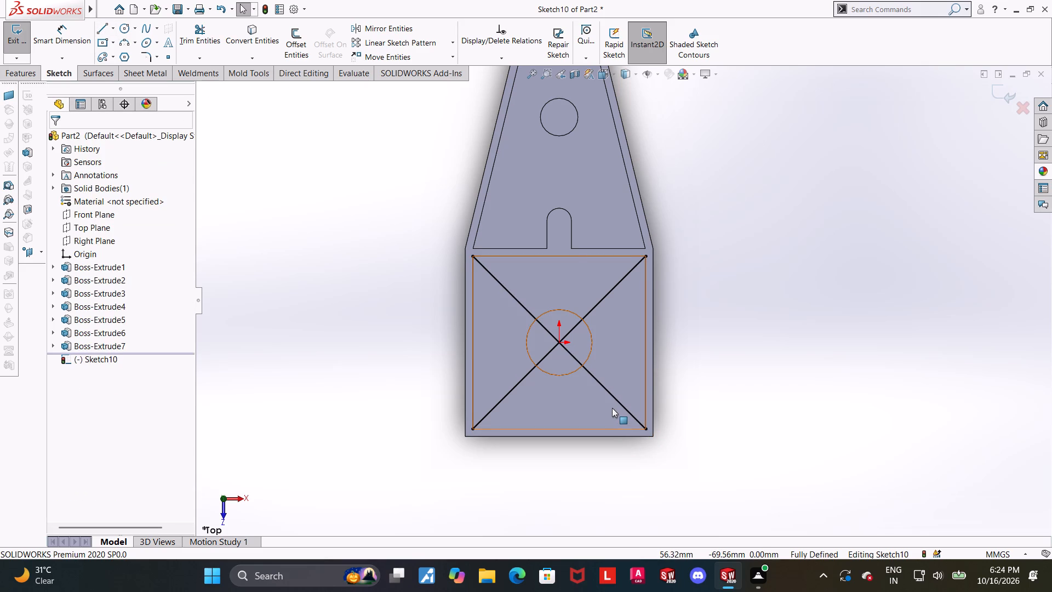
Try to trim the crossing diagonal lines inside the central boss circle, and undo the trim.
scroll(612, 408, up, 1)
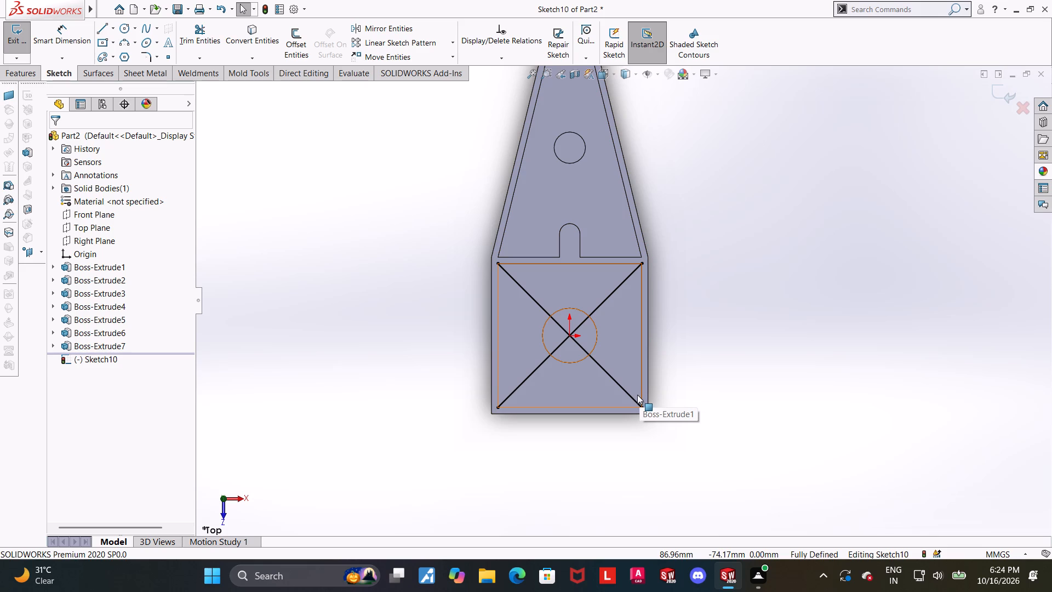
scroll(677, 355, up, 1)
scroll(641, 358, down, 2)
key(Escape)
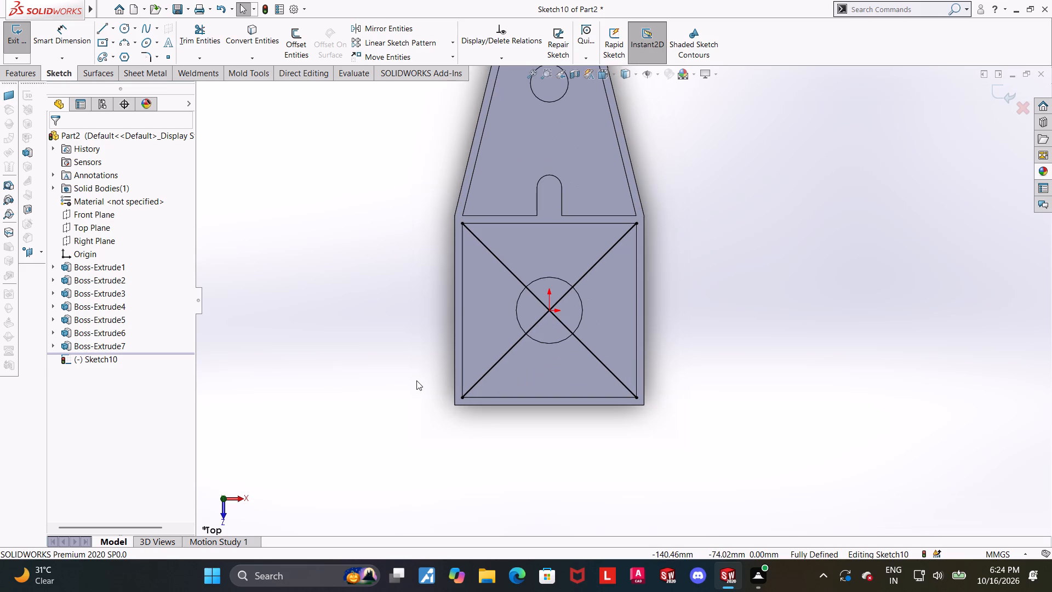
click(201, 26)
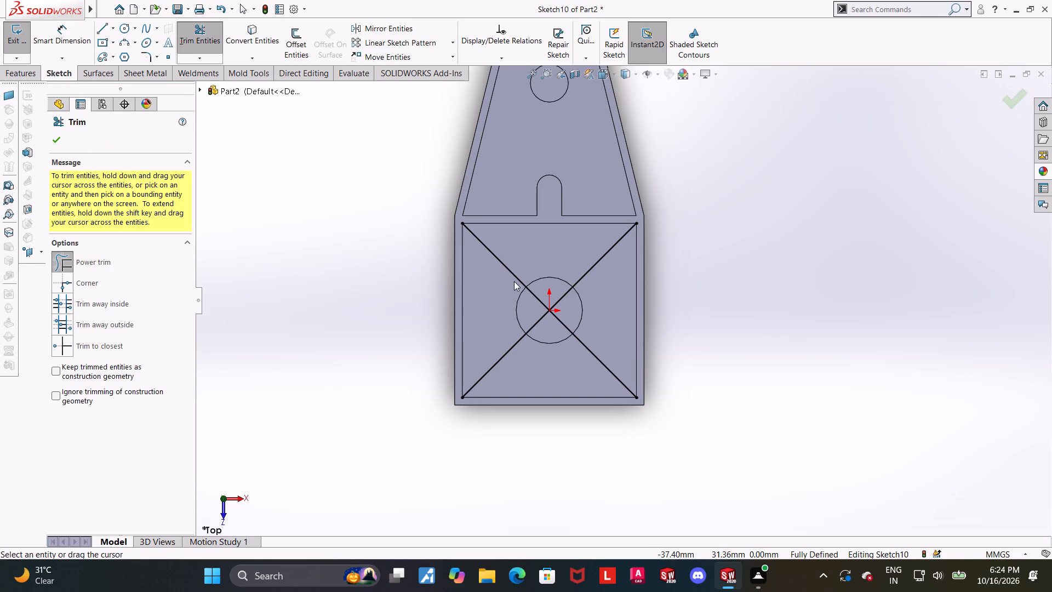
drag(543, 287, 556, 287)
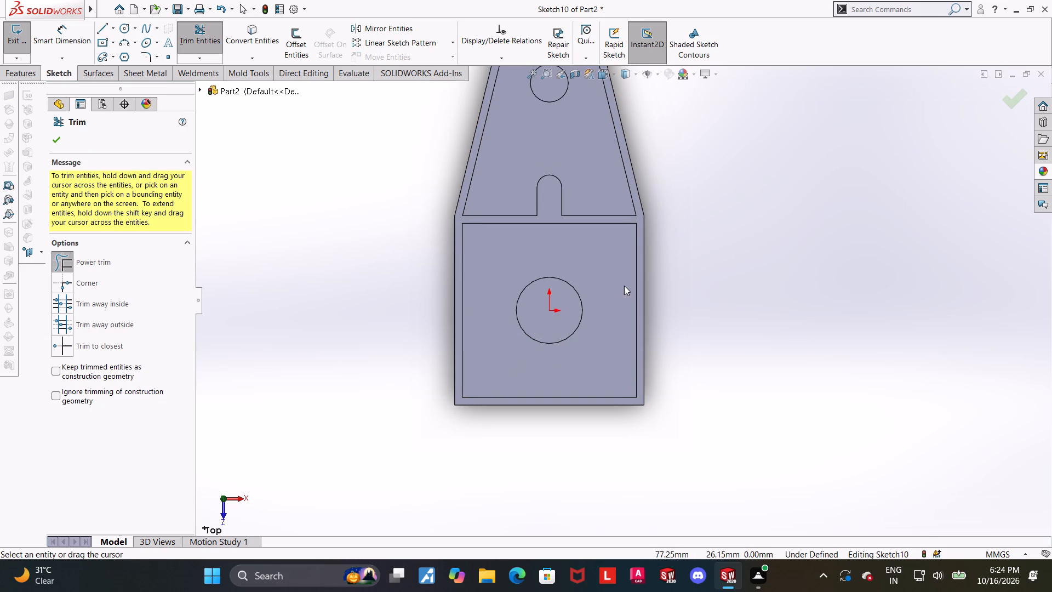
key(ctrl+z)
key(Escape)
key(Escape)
Convert the central 70 mm boss's circular edge into a circle in the current sketch.
scroll(378, 179, up, 1)
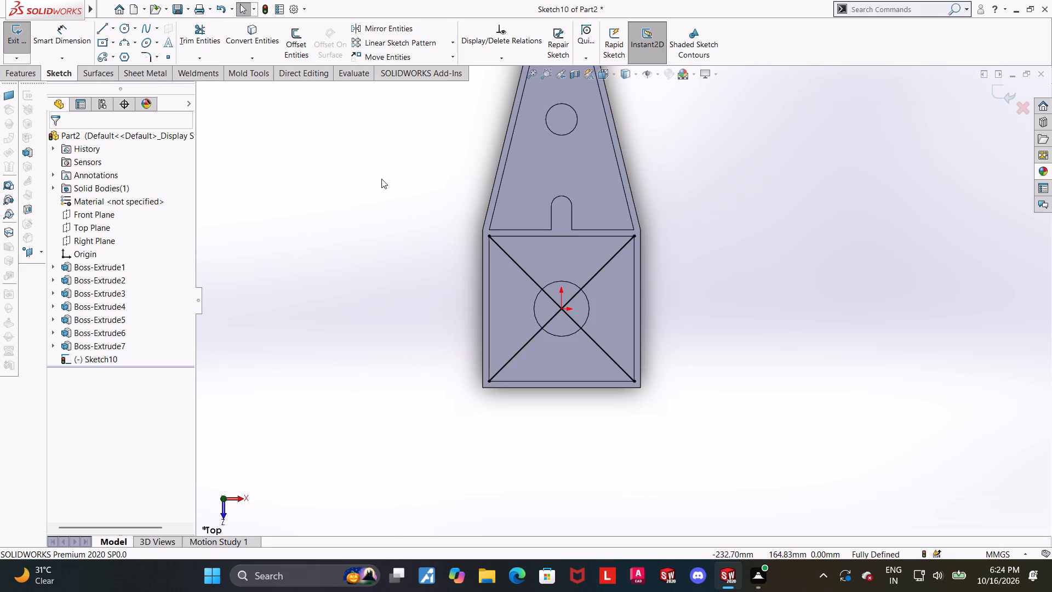
scroll(687, 334, down, 2)
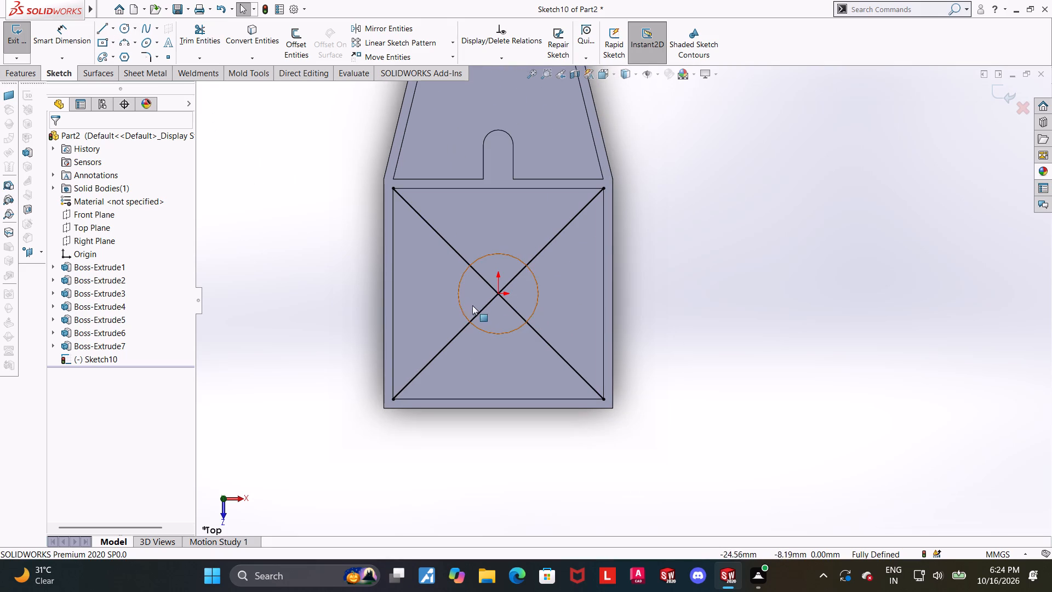
scroll(408, 269, down, 1)
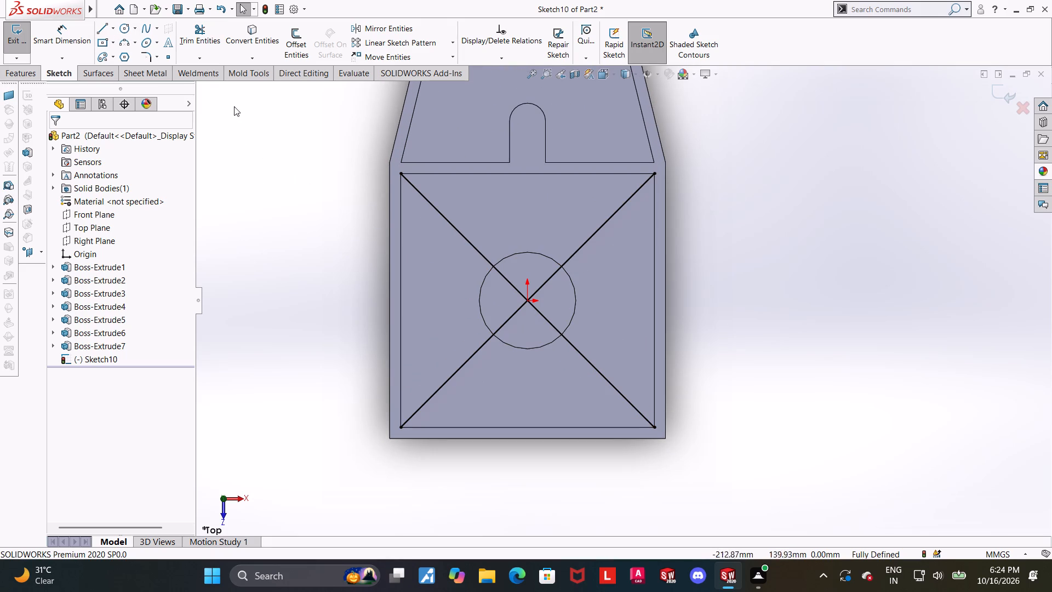
scroll(459, 266, up, 1)
scroll(579, 333, down, 1)
key(Escape)
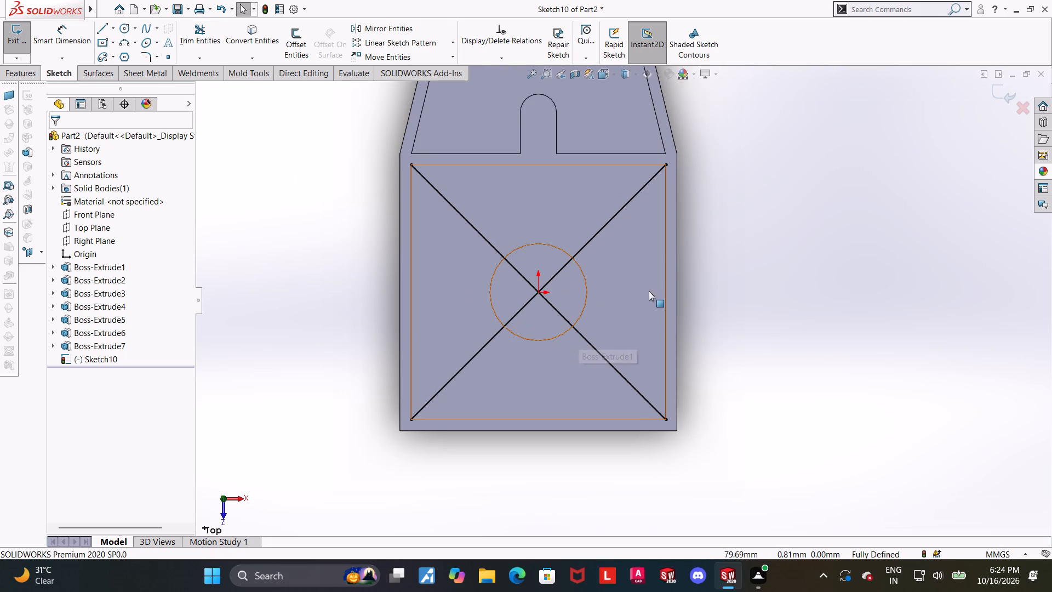
scroll(637, 296, down, 1)
scroll(585, 277, up, 1)
scroll(580, 272, down, 1)
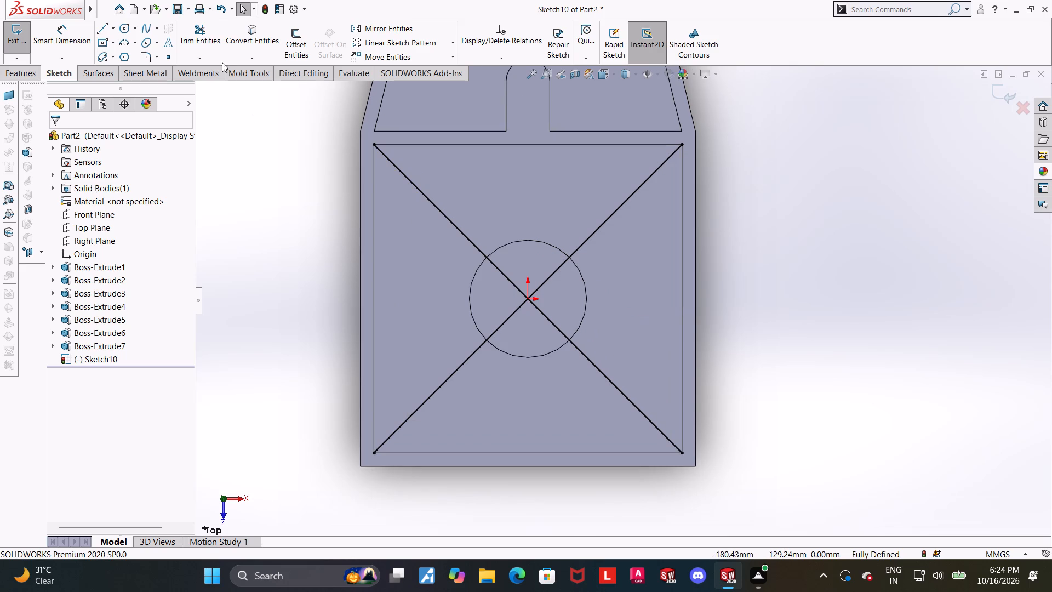
click(133, 27)
key(Escape)
click(254, 35)
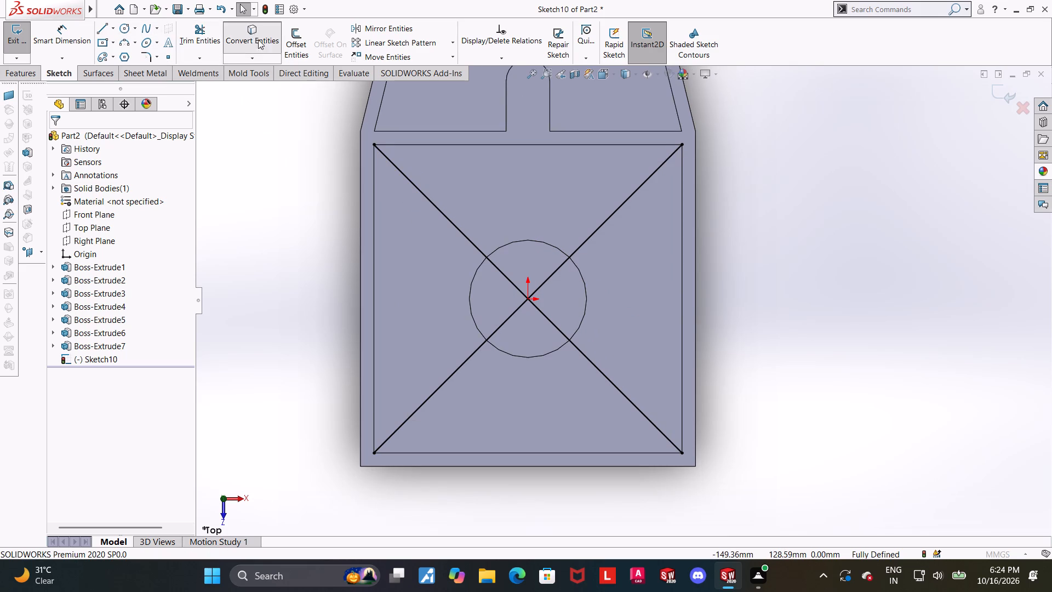
click(519, 242)
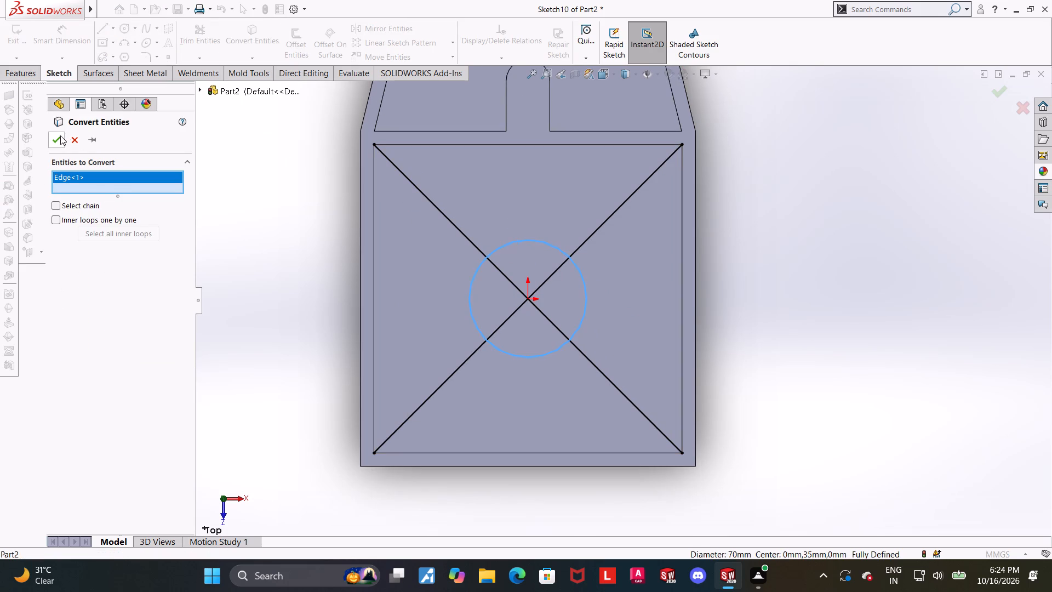
click(60, 136)
key(Escape)
Trim away the portions of both diagonals inside the central circle, leaving four lines from the circle to the frame corners.
click(204, 34)
drag(562, 289, 528, 281)
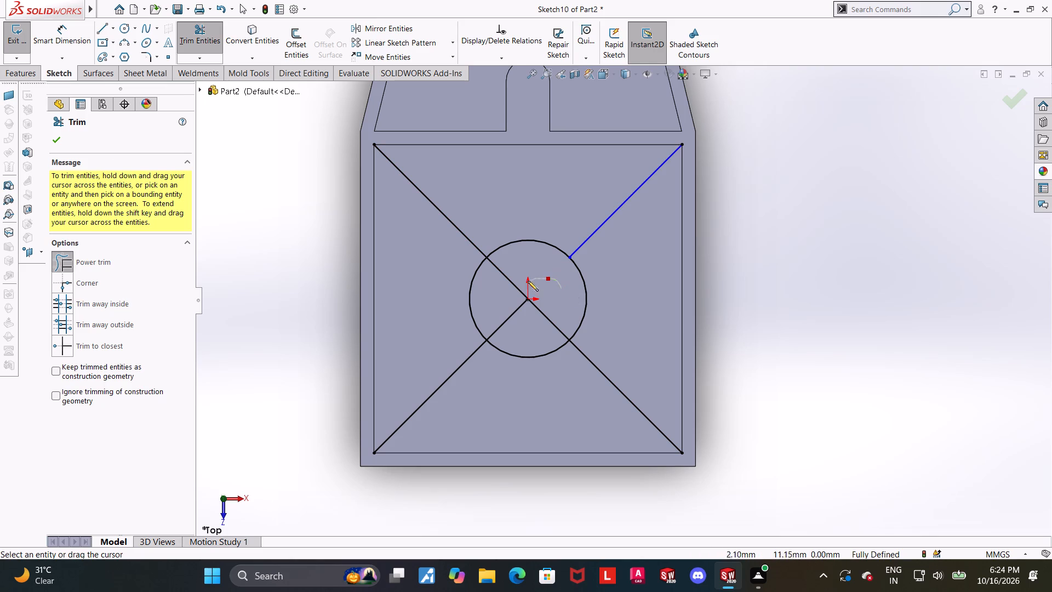
drag(528, 281, 551, 280)
key(Escape)
key(Escape)
scroll(544, 284, up, 1)
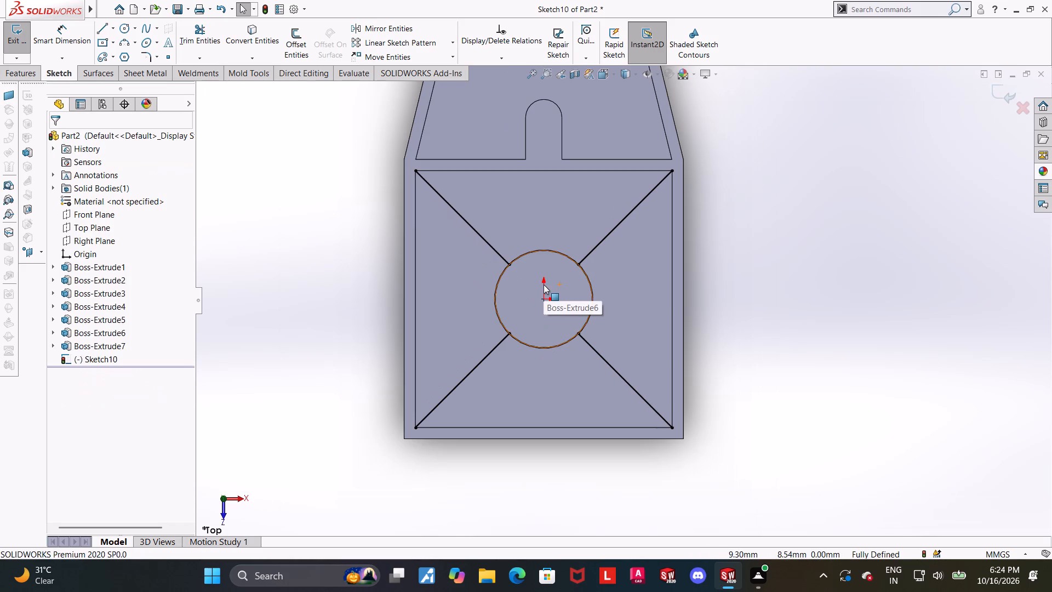
scroll(512, 278, down, 1)
key(Escape)
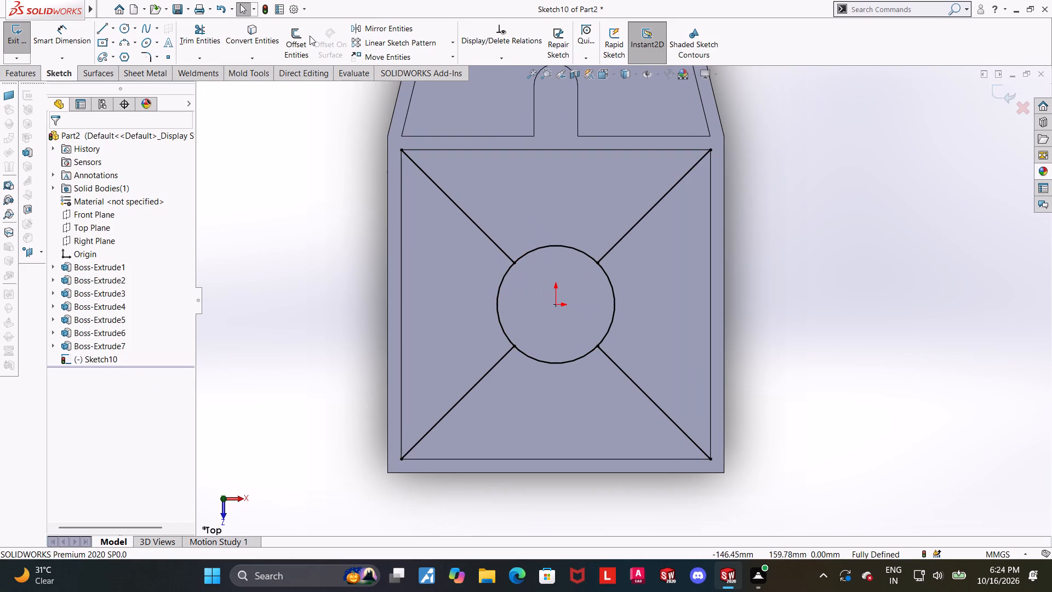
Offset all four diagonal lines by 3 mm bi-directionally, with offset dimensions added.
click(299, 36)
click(299, 37)
click(465, 216)
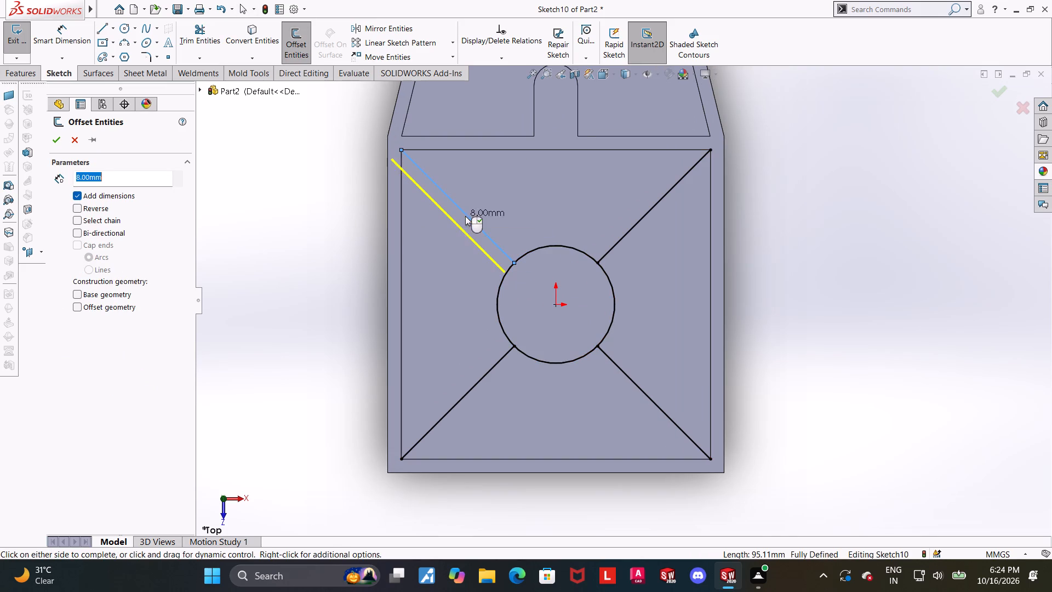
click(77, 230)
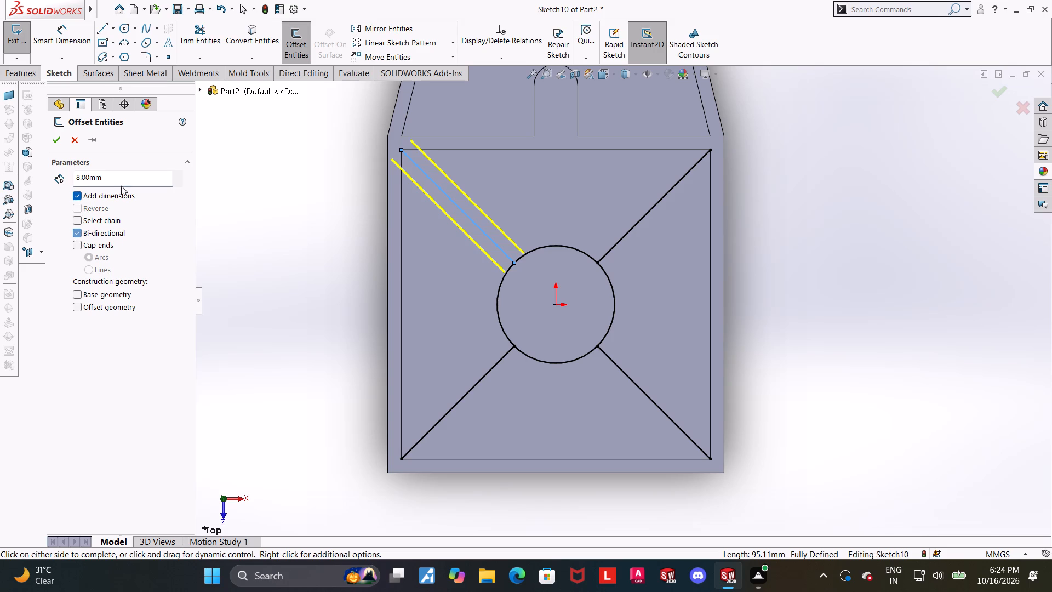
drag(138, 180, 66, 177)
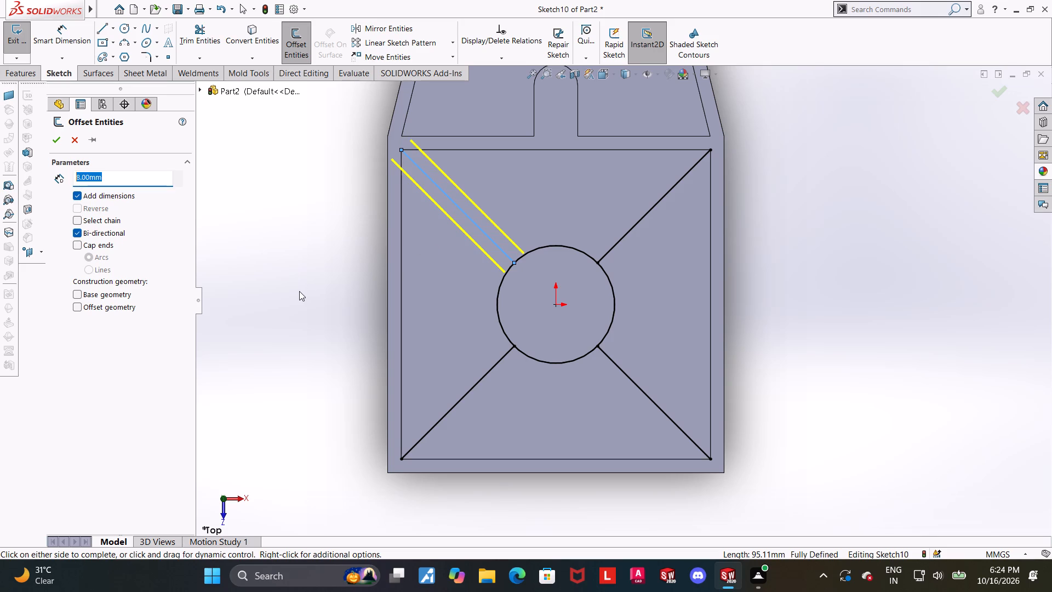
key(3)
key(Return)
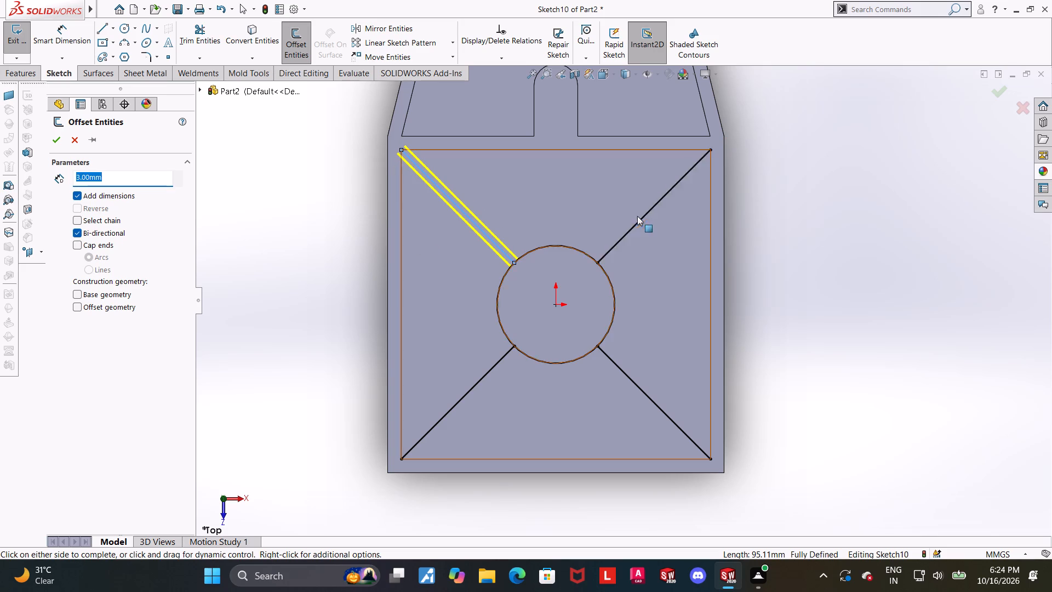
click(641, 219)
click(632, 380)
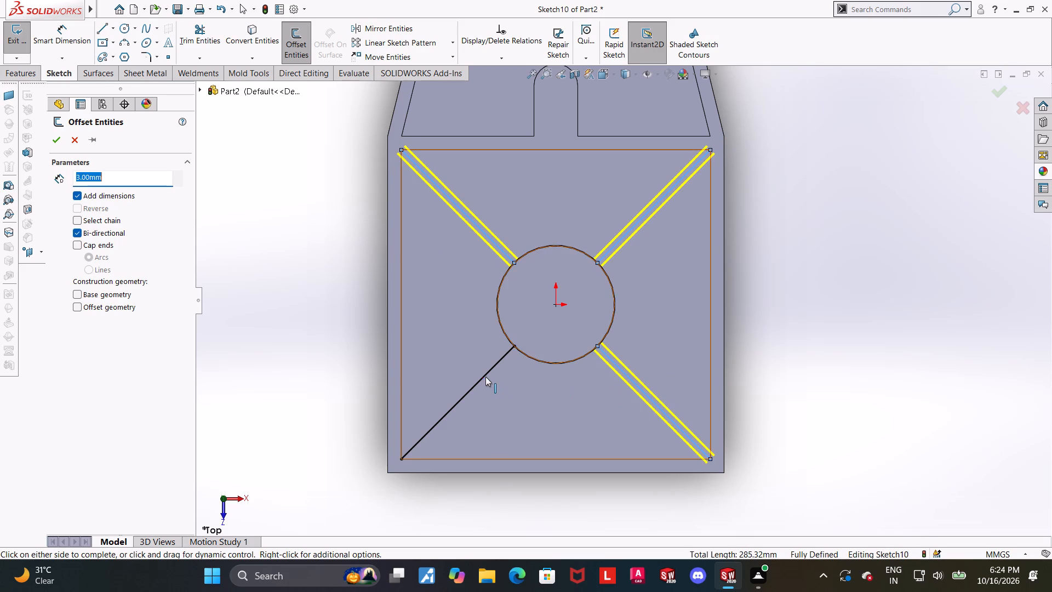
click(485, 377)
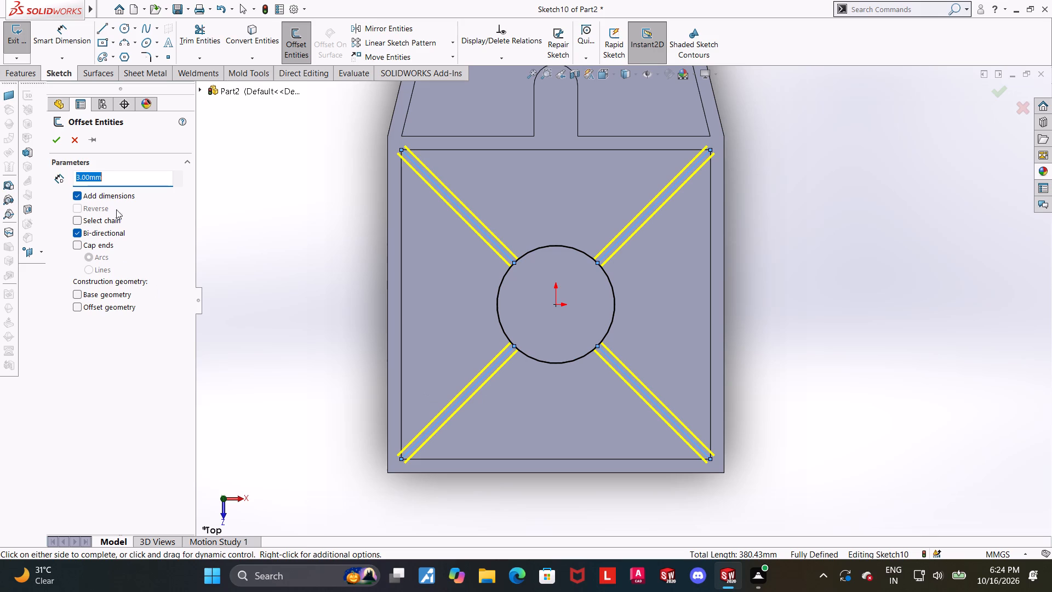
click(53, 143)
click(779, 312)
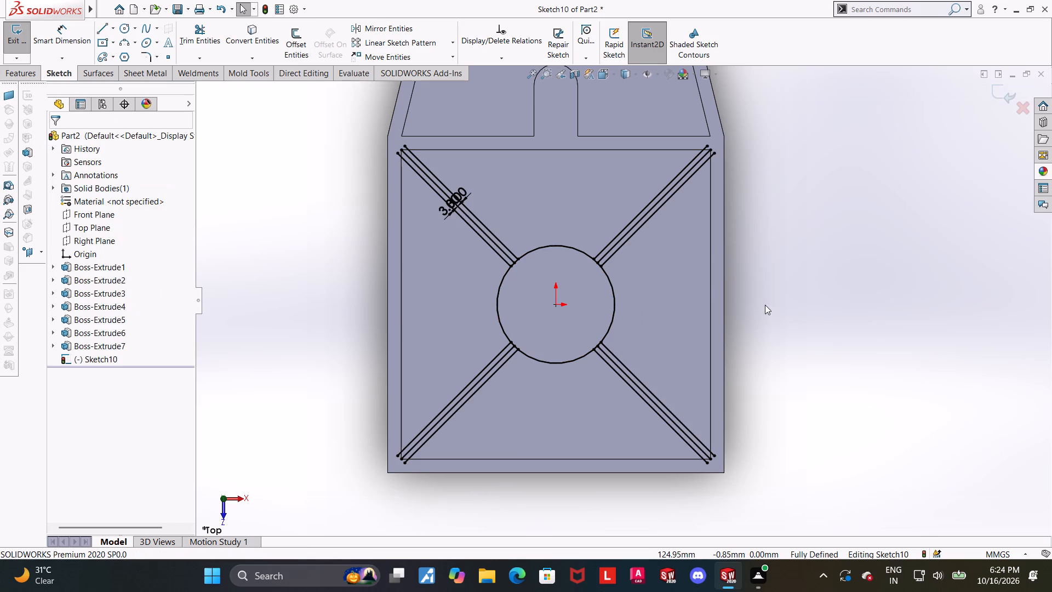
Close the outer end of the upper-left diagonal strip with a short line joining its two offset lines.
click(104, 29)
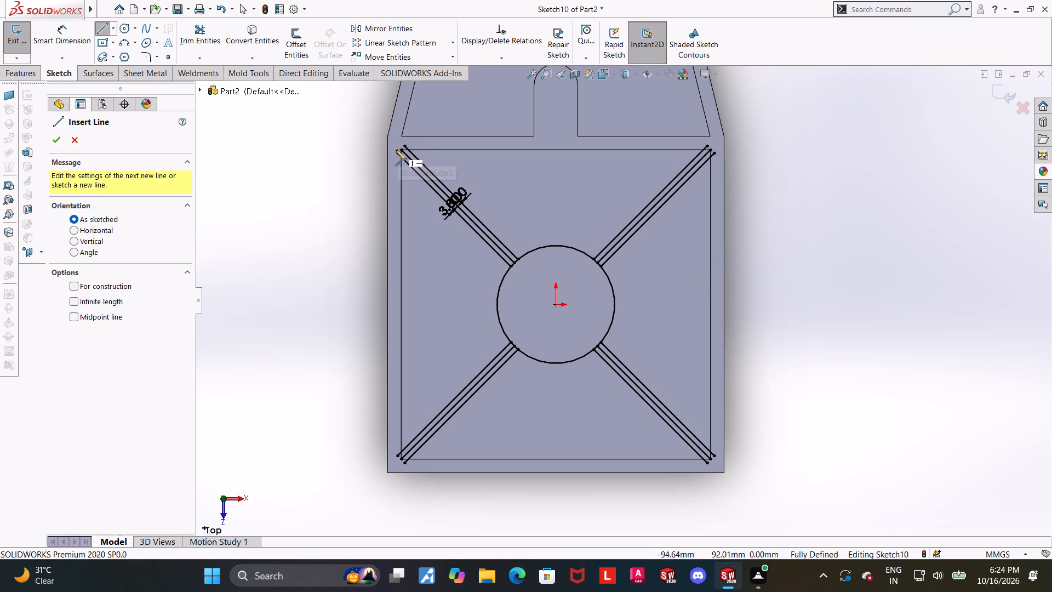
click(396, 151)
click(404, 143)
key(Escape)
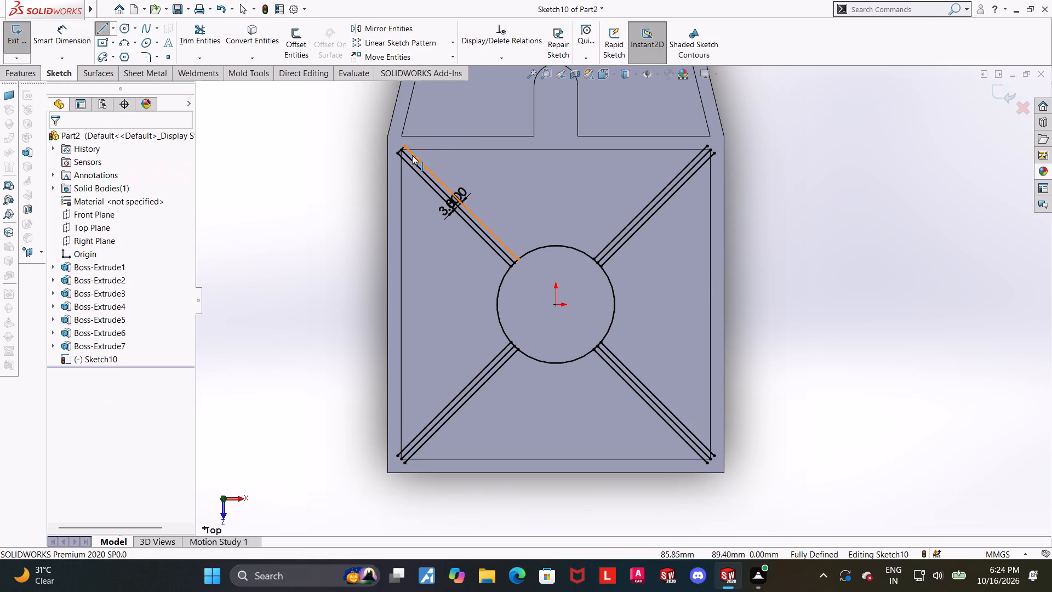
key(Escape)
Delete the original centre line from each of the four diagonal strips, keeping the offset pairs.
click(414, 162)
key(Delete)
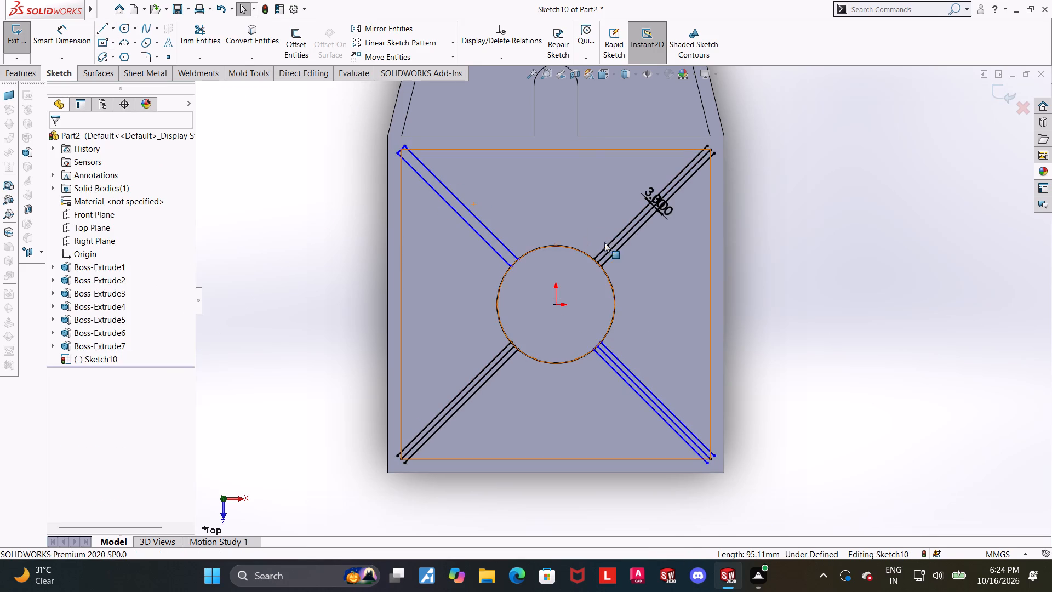
click(616, 244)
key(Delete)
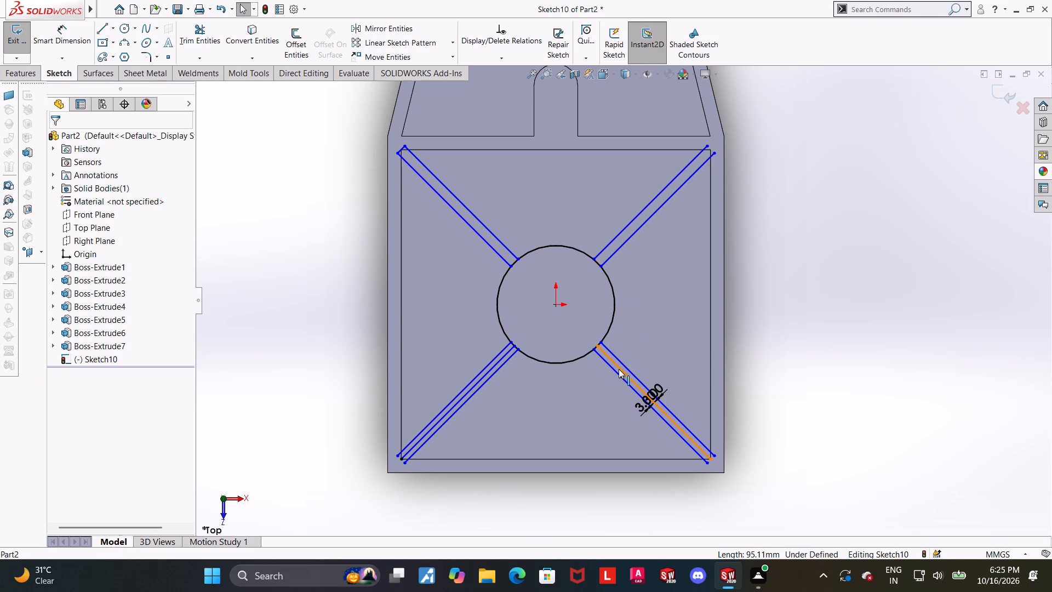
click(619, 369)
key(Delete)
click(493, 368)
key(Delete)
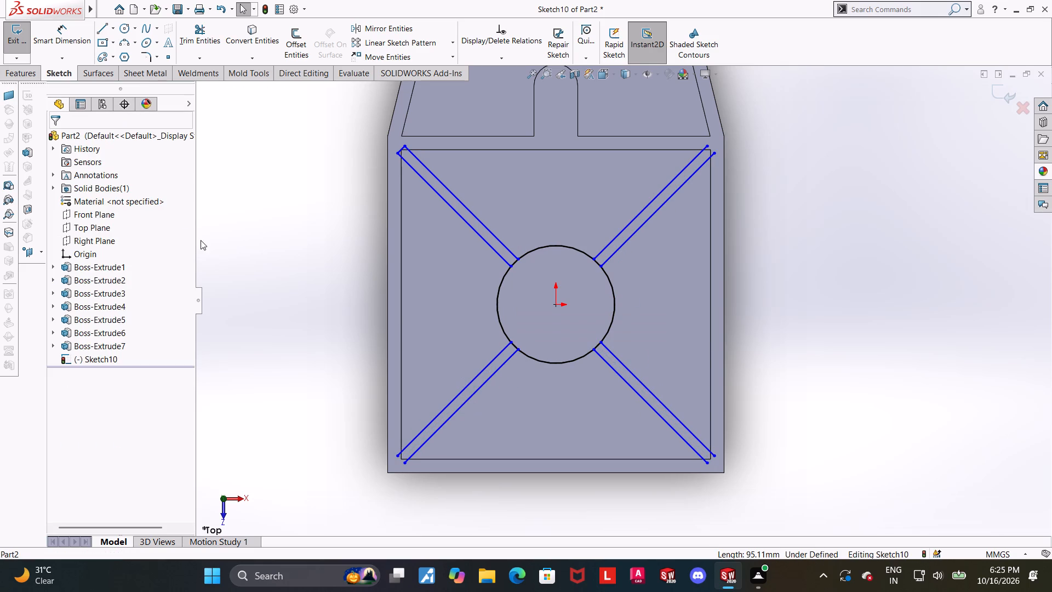
Close the outer ends of the remaining three diagonal strips with short lines joining each pair of offset lines.
click(96, 29)
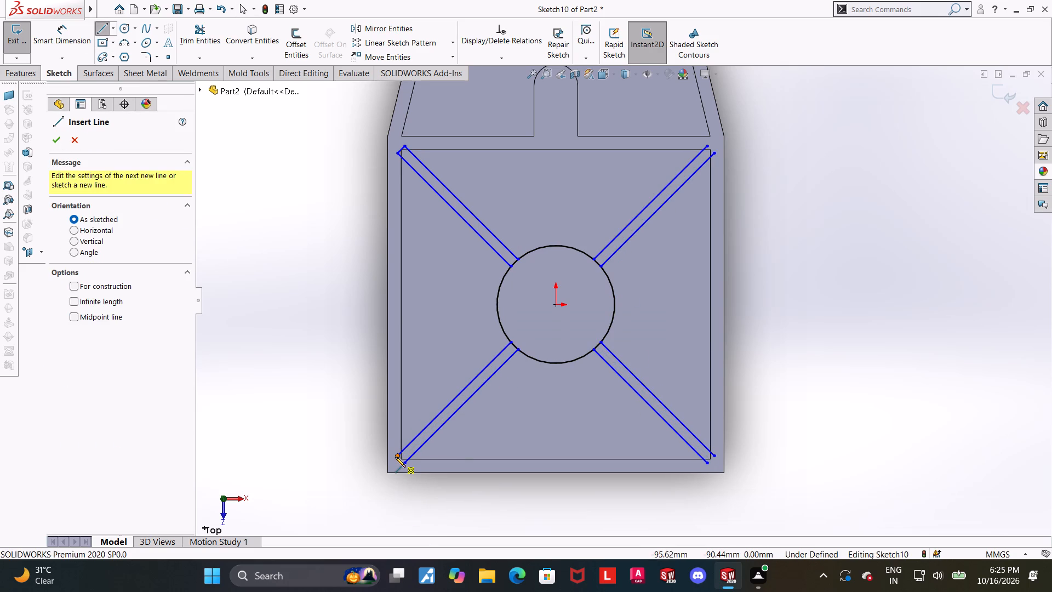
click(395, 456)
click(404, 464)
key(Escape)
key(Escape)
key(Escape)
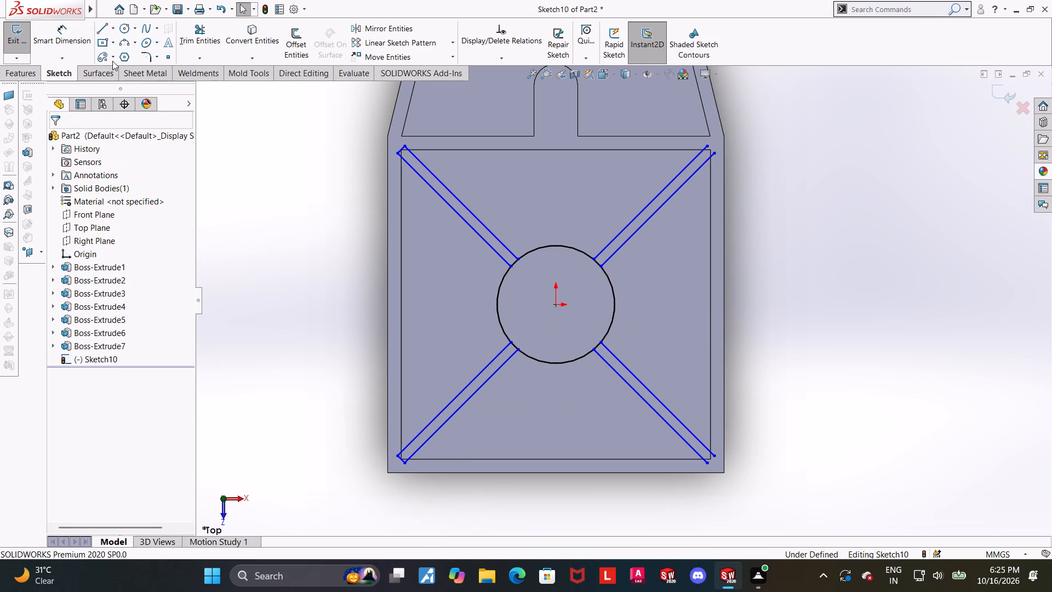
click(101, 32)
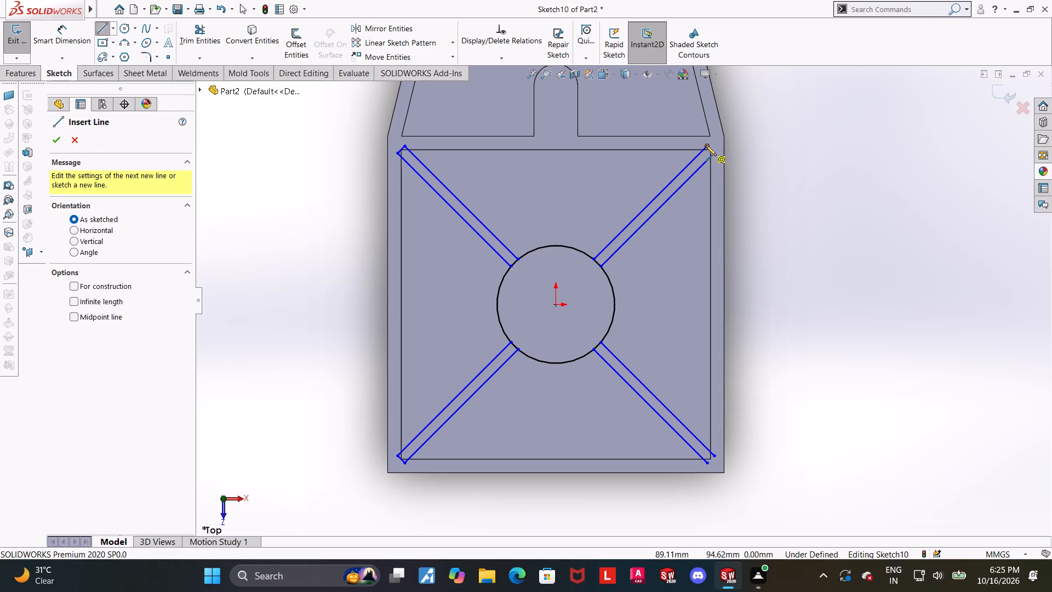
click(706, 145)
click(716, 153)
key(Escape)
key(Escape)
key(Escape)
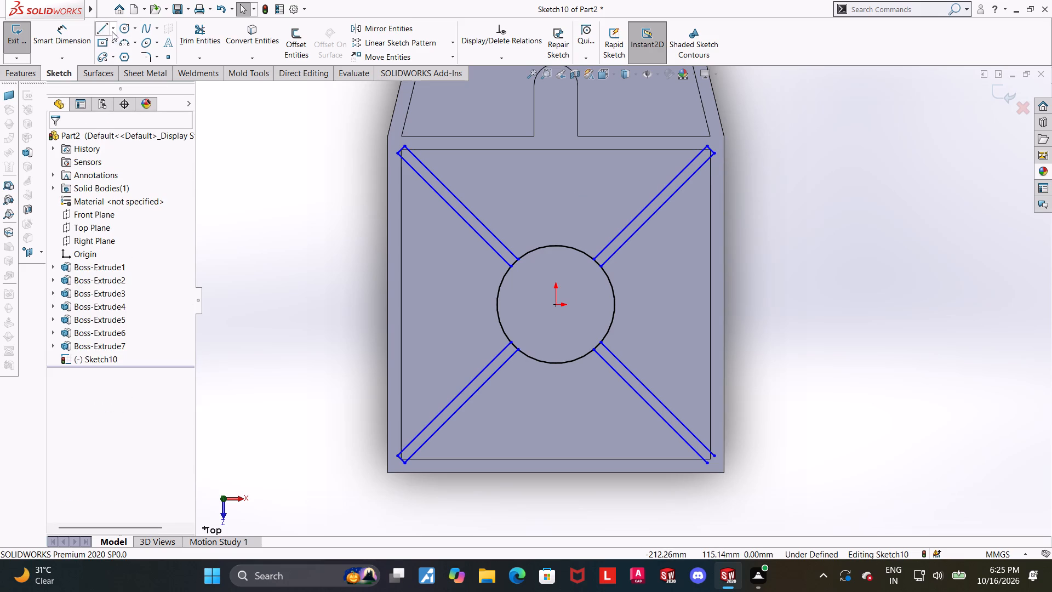
click(108, 29)
click(708, 465)
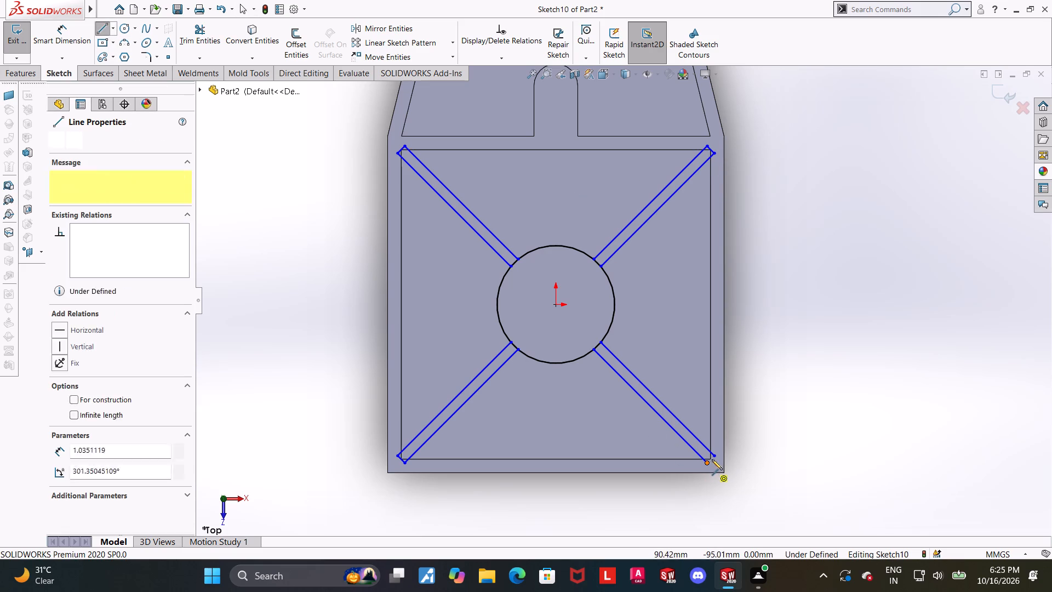
click(714, 458)
key(Escape)
key(Escape)
key(Escape)
Dimension the width between the two parallel lines of the upper-left diagonal strip as 6 mm.
click(66, 33)
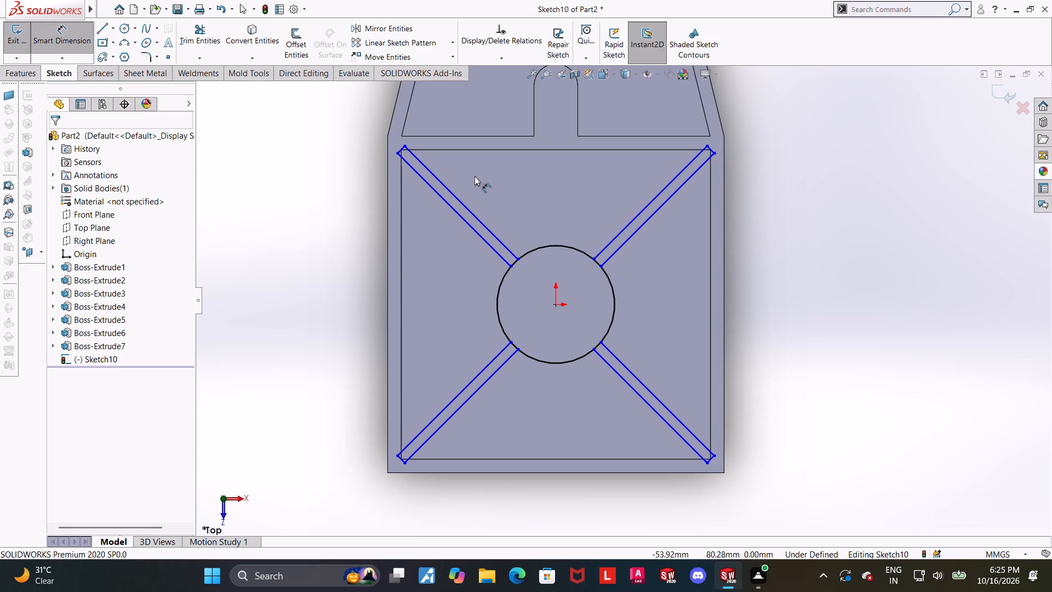
click(465, 224)
click(469, 224)
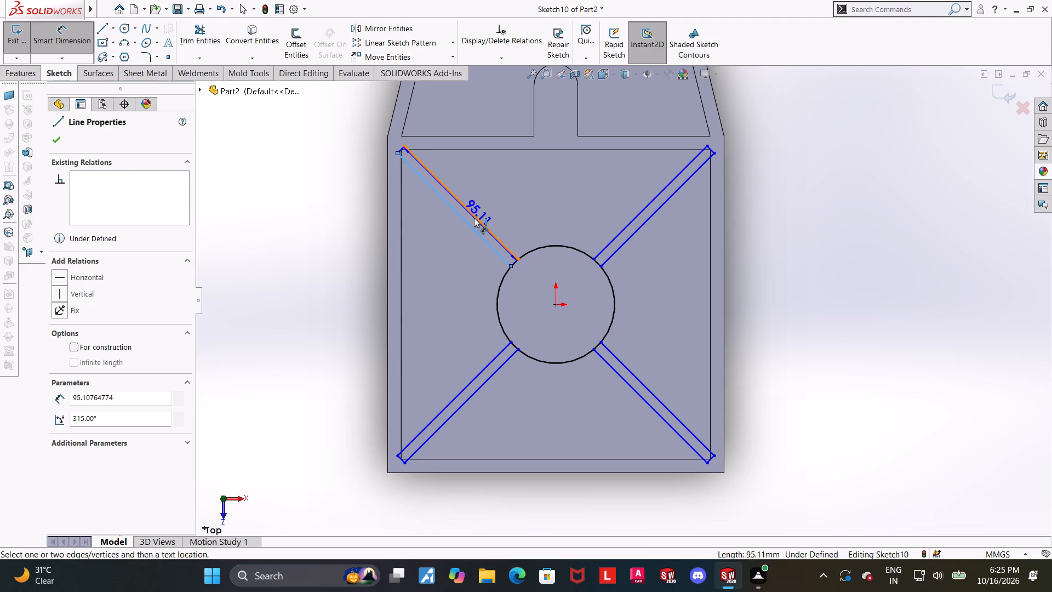
click(474, 218)
click(384, 140)
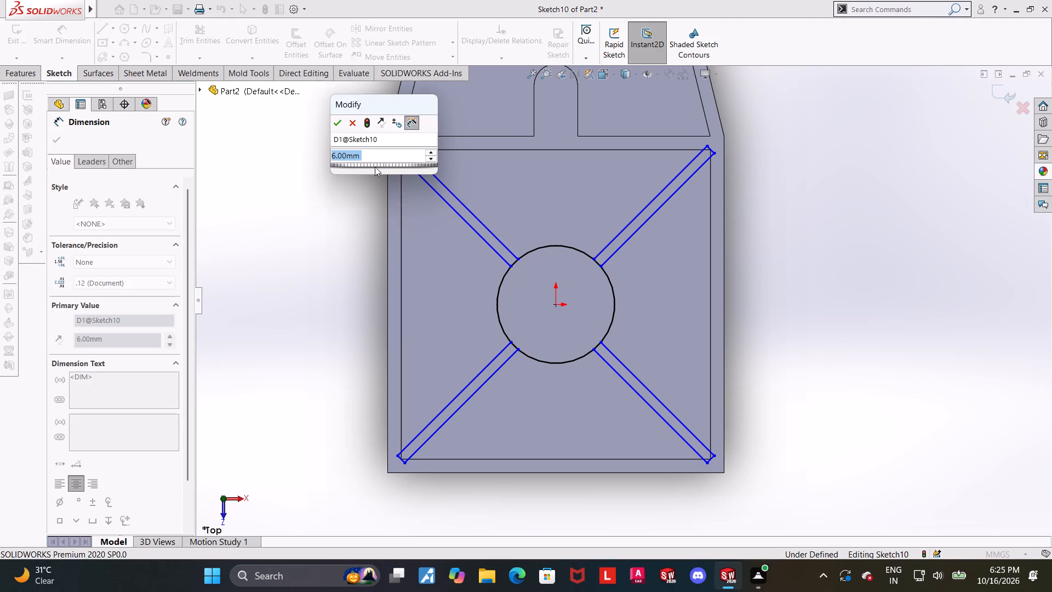
click(335, 126)
key(Escape)
scroll(498, 269, up, 1)
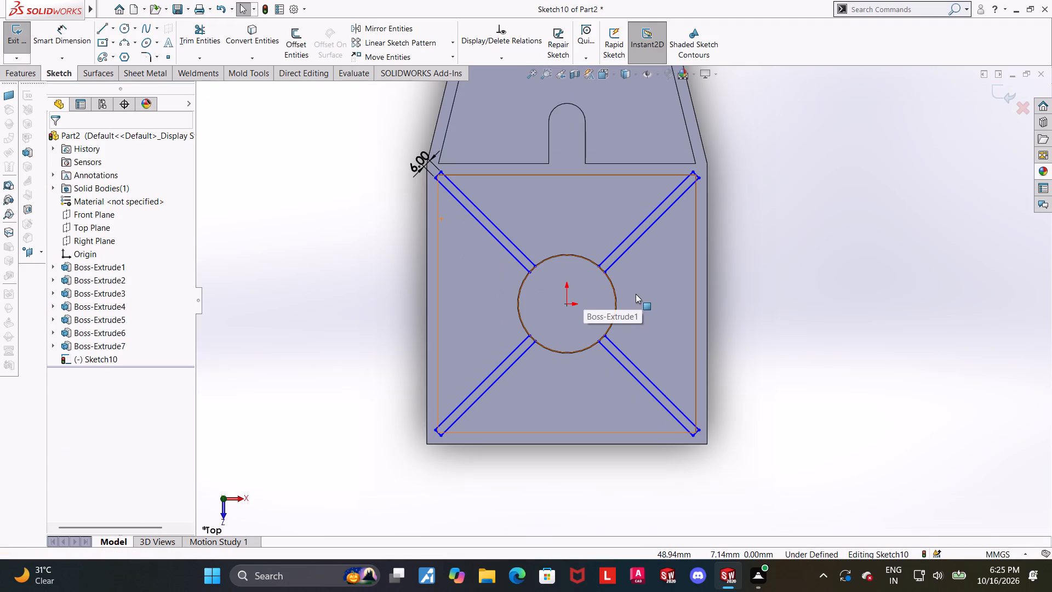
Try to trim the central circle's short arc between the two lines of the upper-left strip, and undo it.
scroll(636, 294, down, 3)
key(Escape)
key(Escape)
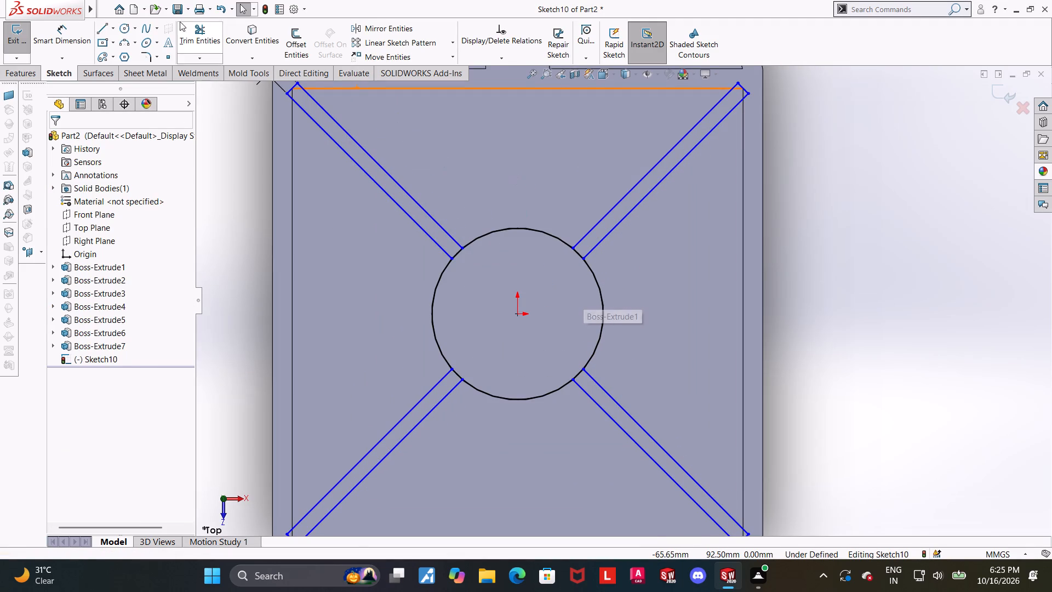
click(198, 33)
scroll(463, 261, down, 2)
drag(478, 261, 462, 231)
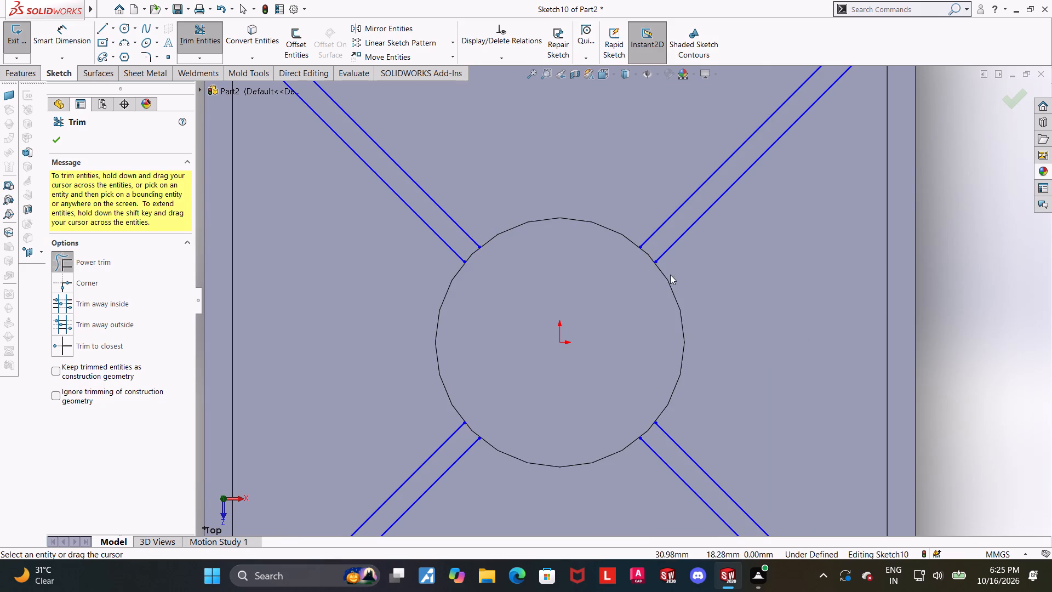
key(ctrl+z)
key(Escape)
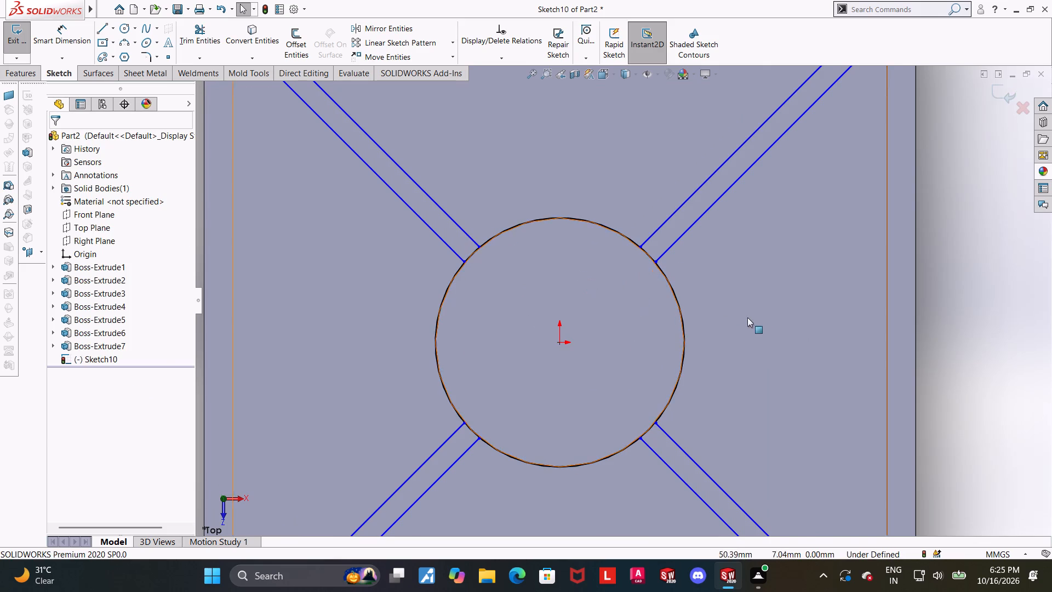
Examine from a tilted view how the diagonal strips meet the central boss, and return to the top view.
scroll(752, 317, up, 2)
click(956, 327)
middle_drag(945, 337, 959, 286)
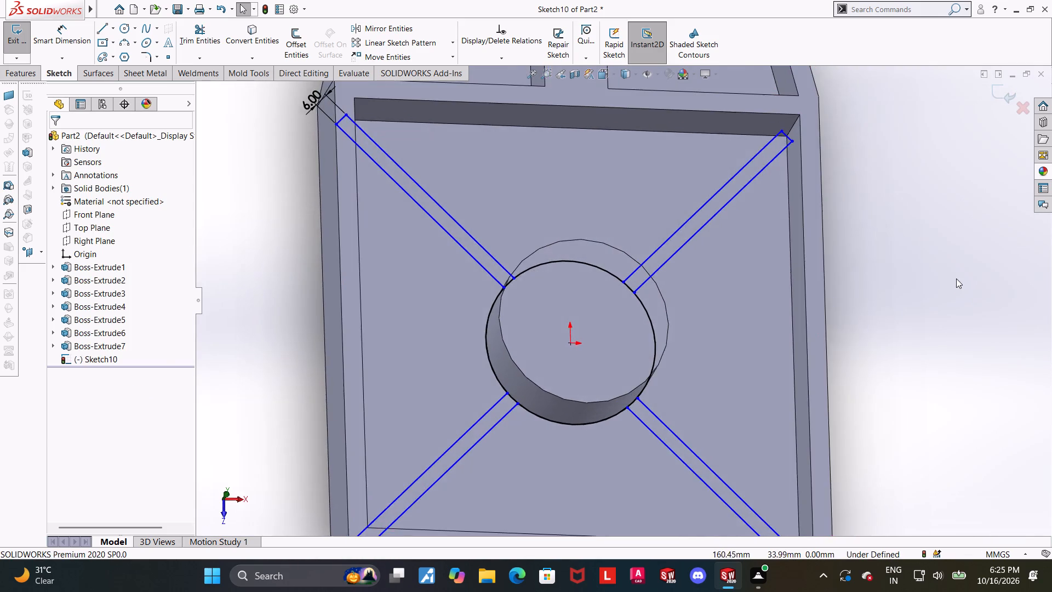
scroll(954, 278, up, 2)
click(836, 213)
click(600, 76)
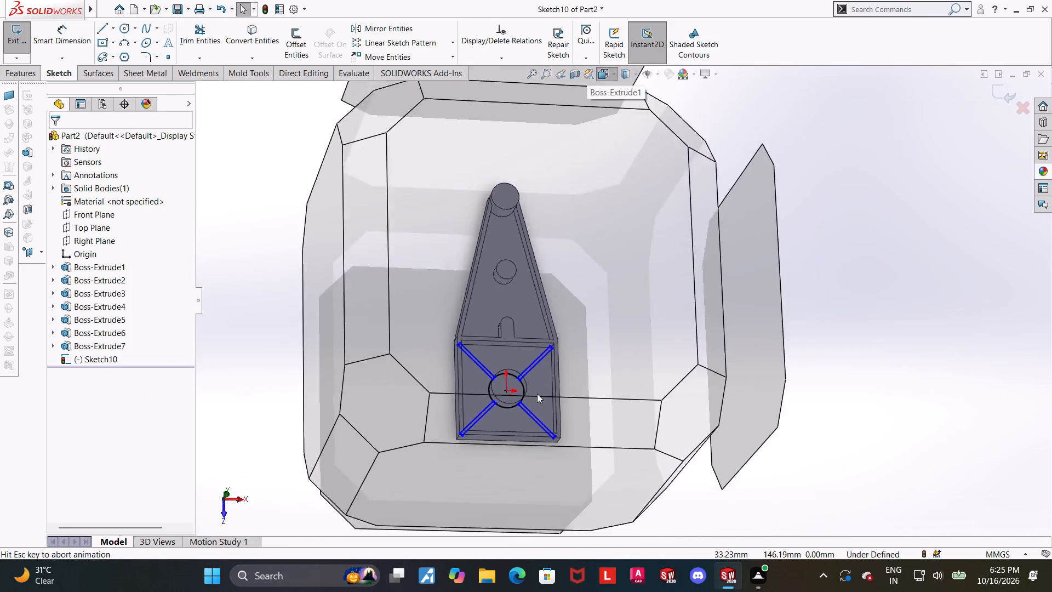
click(522, 363)
click(810, 424)
Make both inner endpoints of the upper-left strip's lines coincident with the central circle.
scroll(678, 421, down, 7)
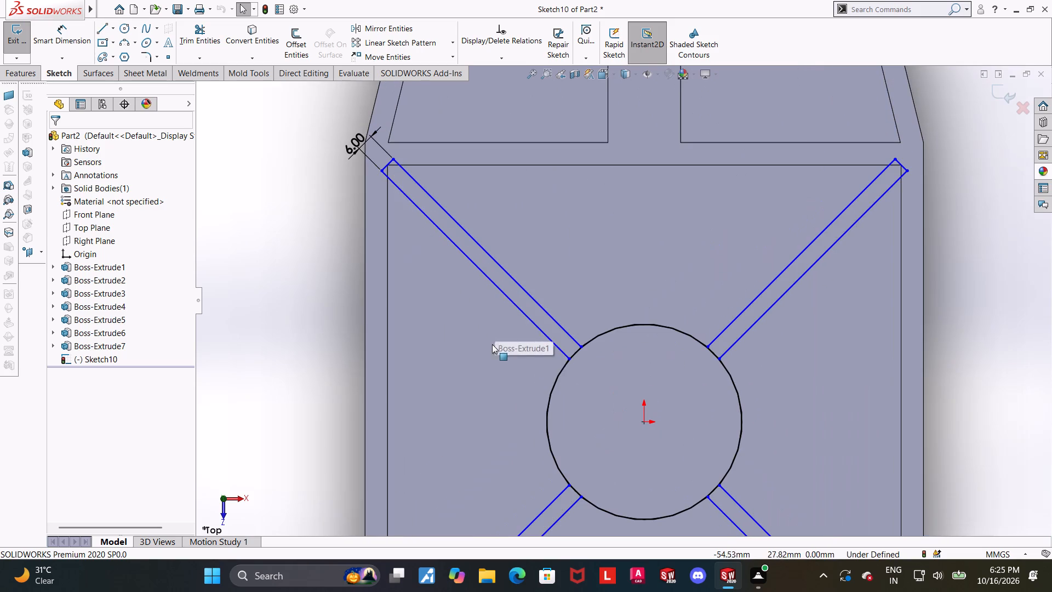
click(567, 358)
ctrl+click(561, 374)
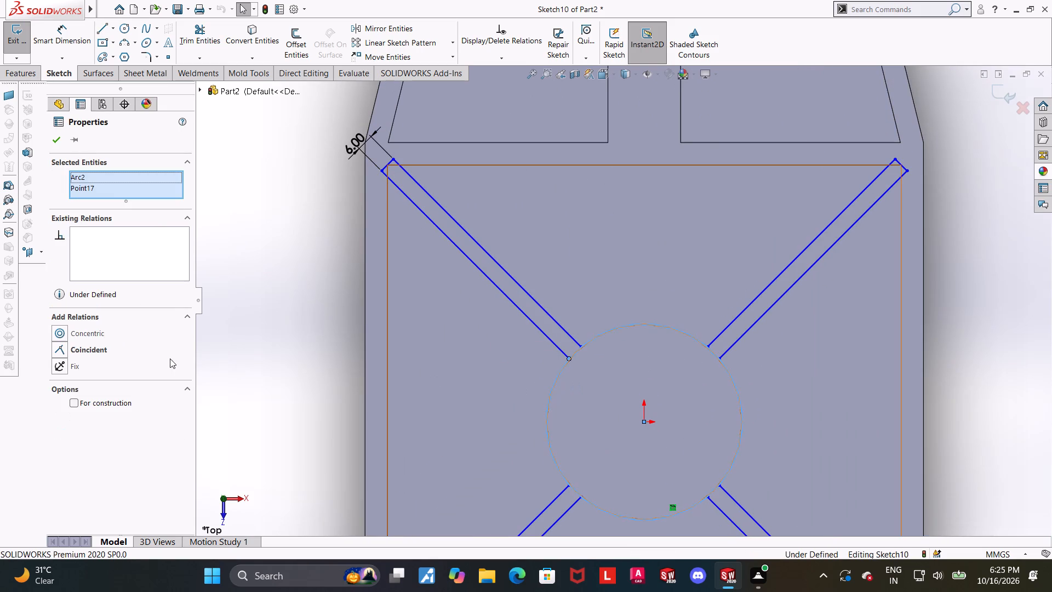
click(60, 343)
click(990, 386)
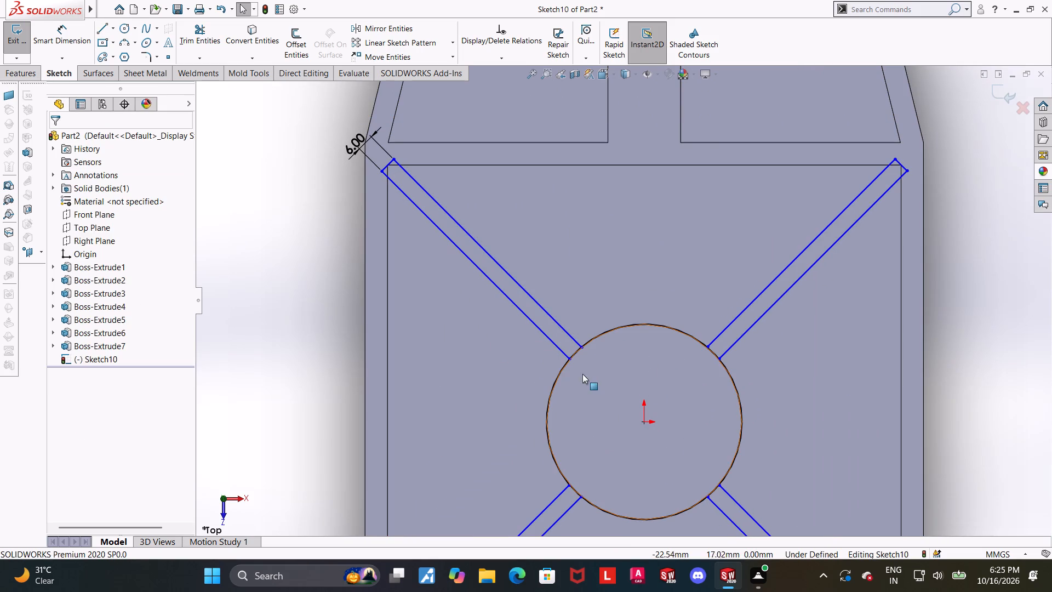
ctrl+click(582, 345)
ctrl+click(607, 331)
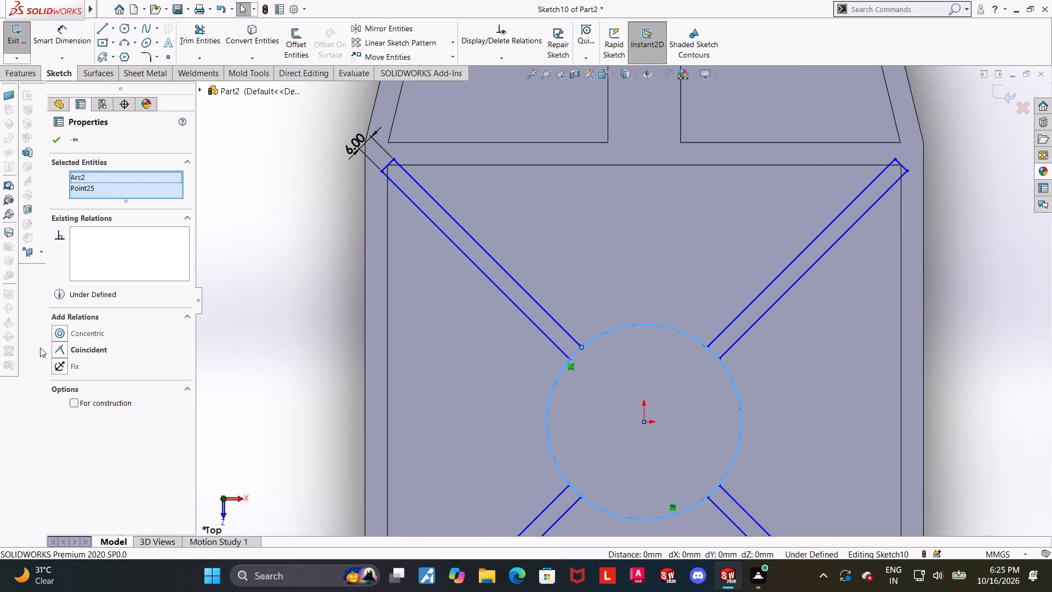
click(58, 348)
scroll(200, 332, up, 3)
click(912, 432)
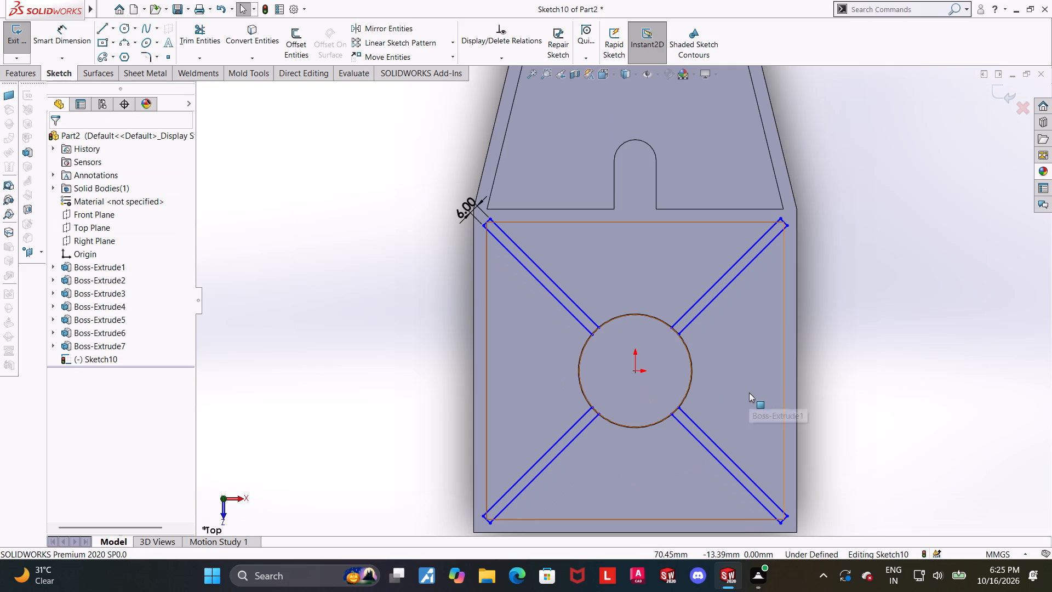
Trim away the central circle's short arc between the two lines of the upper-left strip.
scroll(689, 358, down, 1)
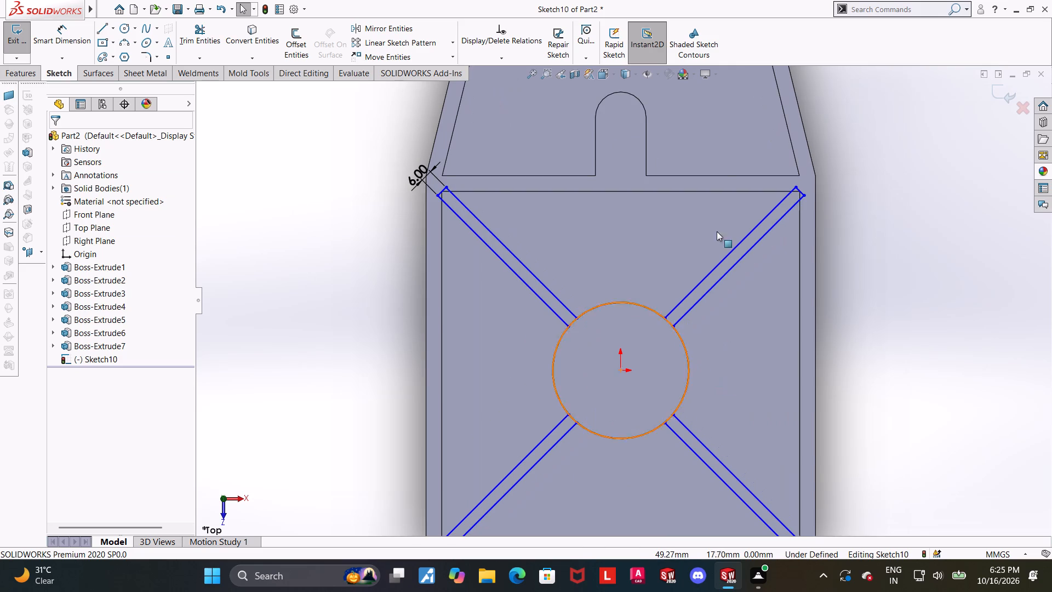
scroll(749, 247, up, 3)
click(885, 365)
scroll(750, 321, down, 2)
scroll(640, 380, up, 2)
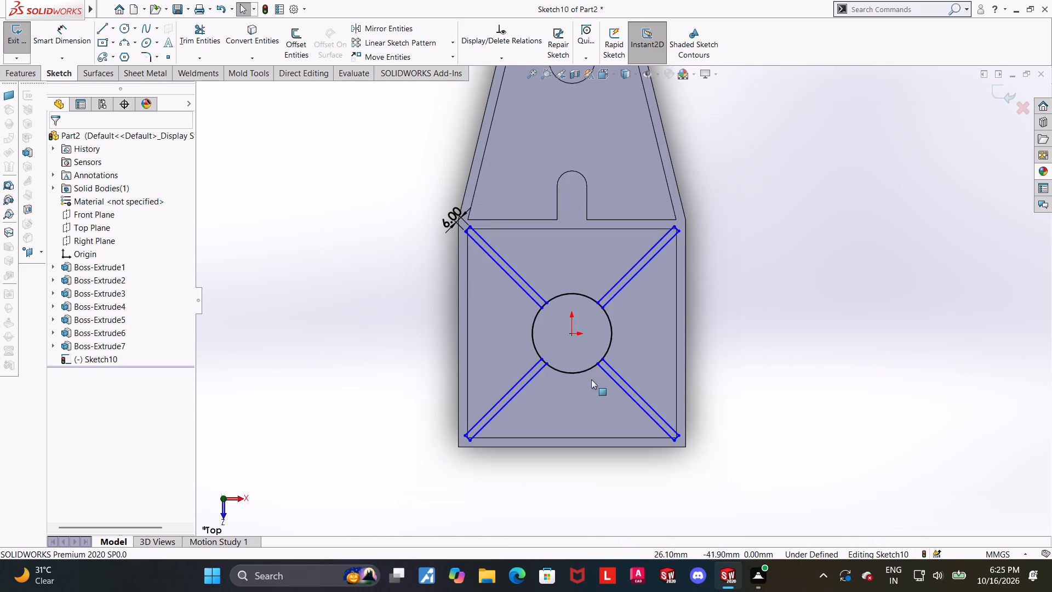
scroll(526, 349, down, 1)
key(Escape)
key(Escape)
click(201, 48)
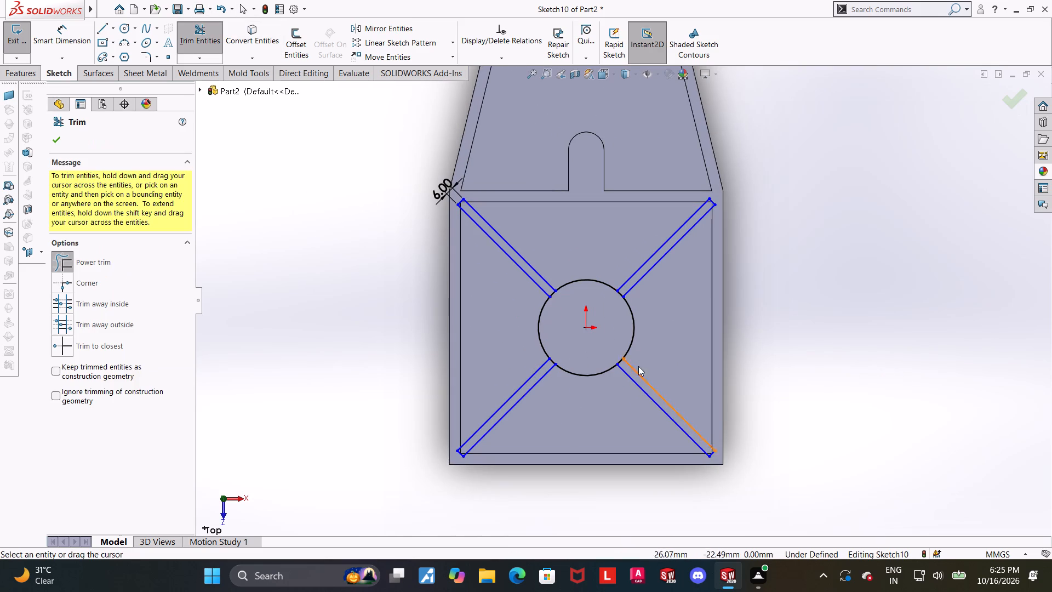
scroll(639, 374, down, 3)
drag(502, 232, 493, 223)
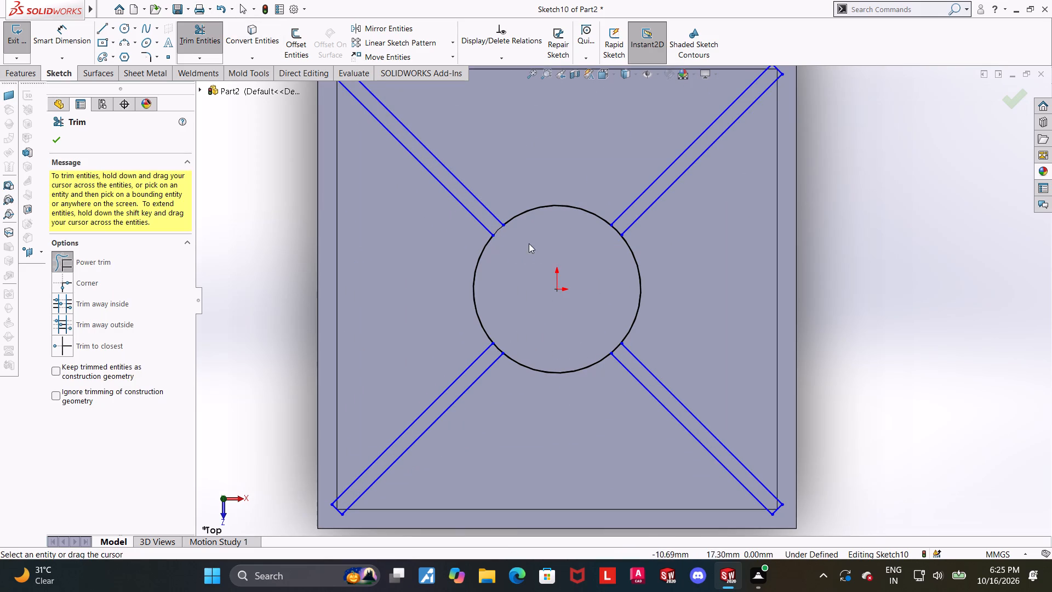
scroll(527, 241, down, 5)
key(Escape)
scroll(501, 265, up, 7)
key(Escape)
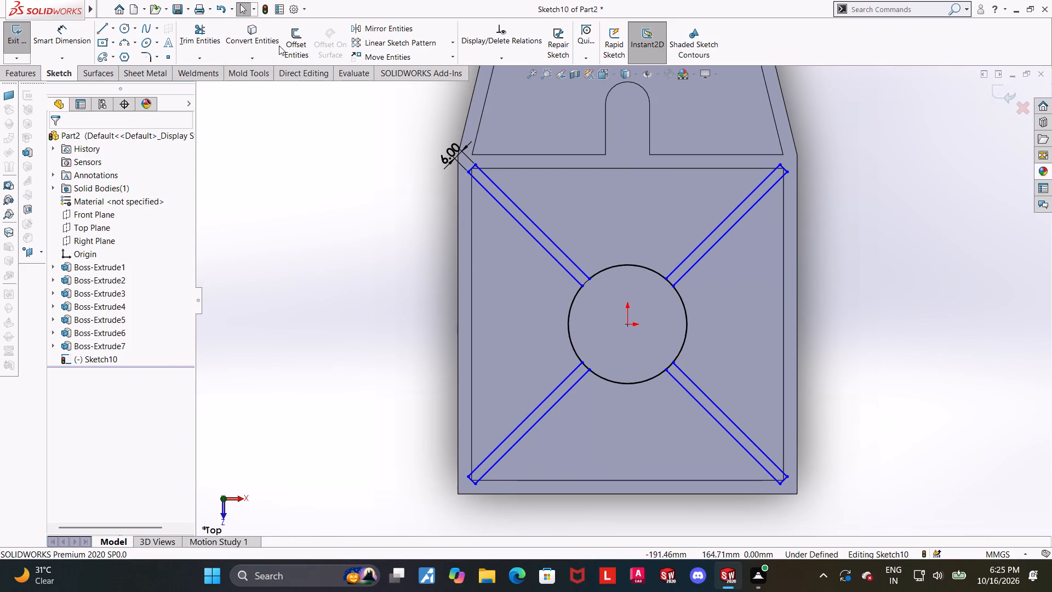
Trim away the other three diagonal strips completely, including their short end lines, keeping only the upper-left strip.
double_click(199, 36)
drag(713, 220, 709, 437)
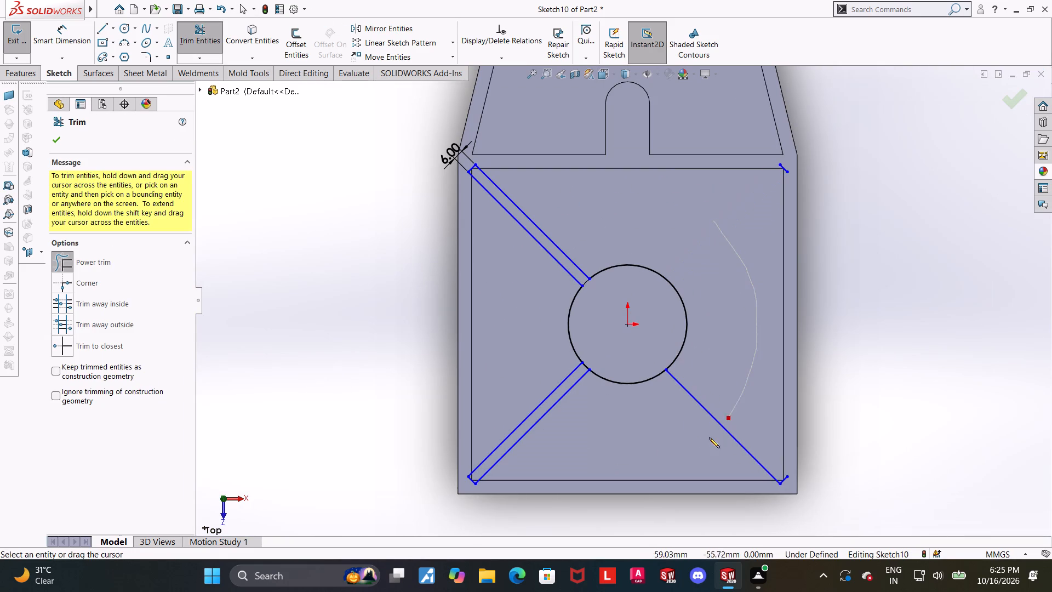
drag(709, 437, 711, 453)
drag(633, 437, 527, 386)
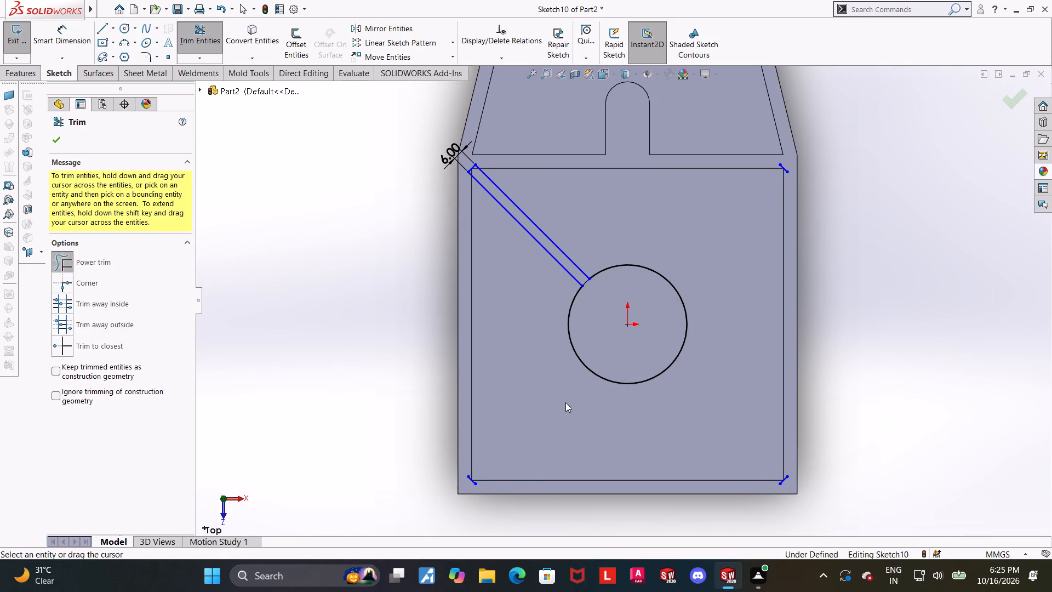
drag(495, 475, 464, 488)
drag(775, 464, 803, 500)
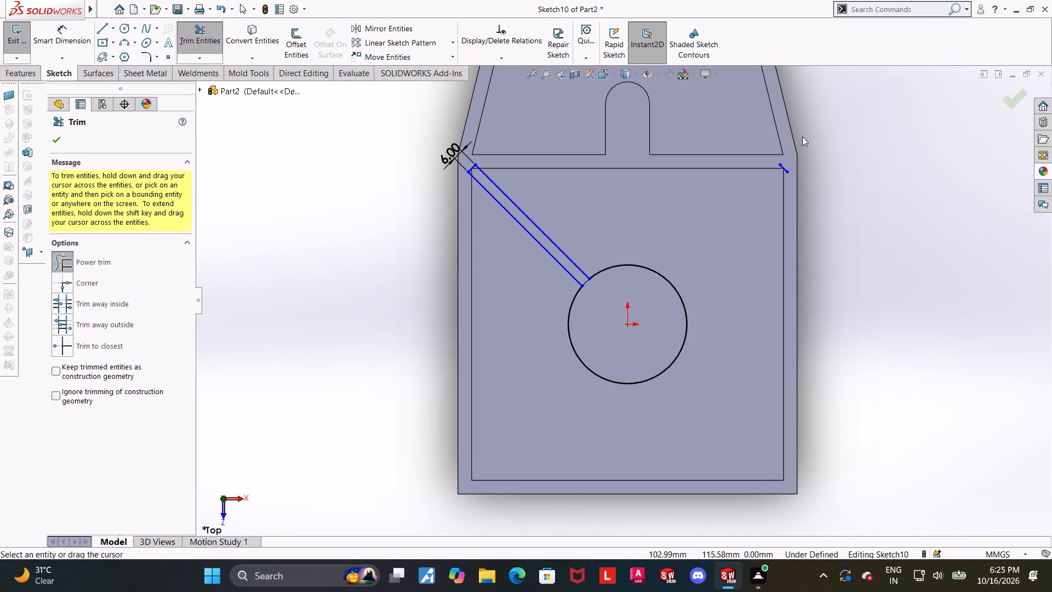
drag(778, 175, 786, 161)
key(Escape)
key(Escape)
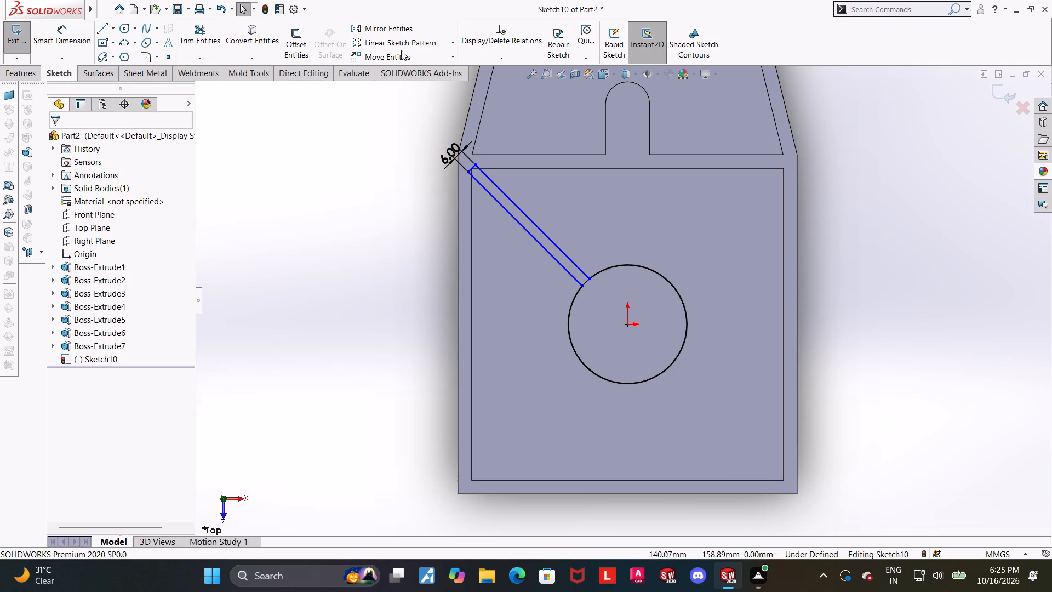
Circular-pattern the upper-left strip's two long lines and end line around the circle's centre, with 4 equally spaced instances over 360 degrees.
click(446, 41)
click(454, 42)
click(413, 69)
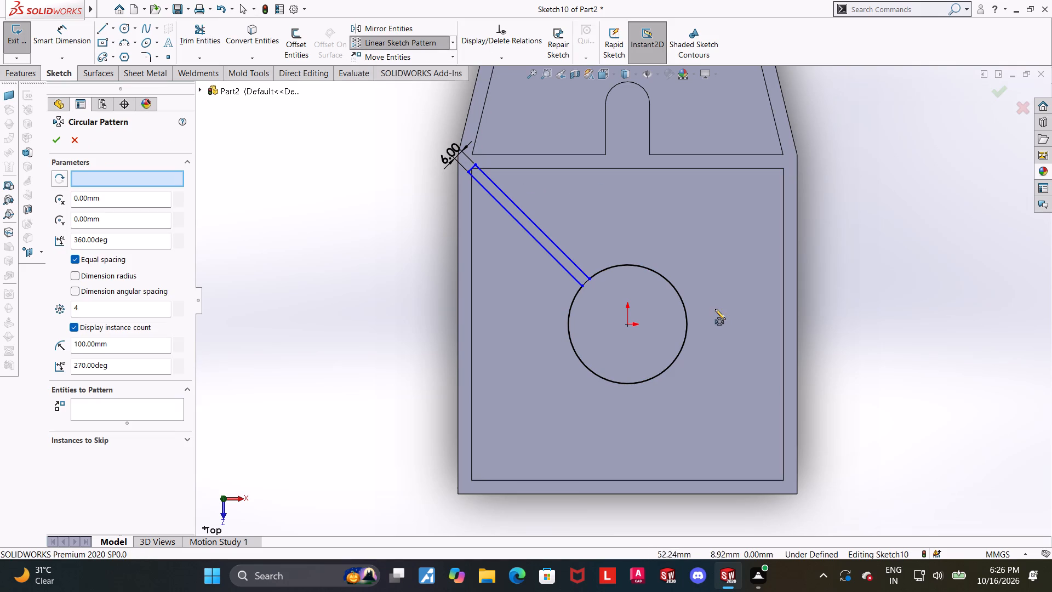
click(666, 281)
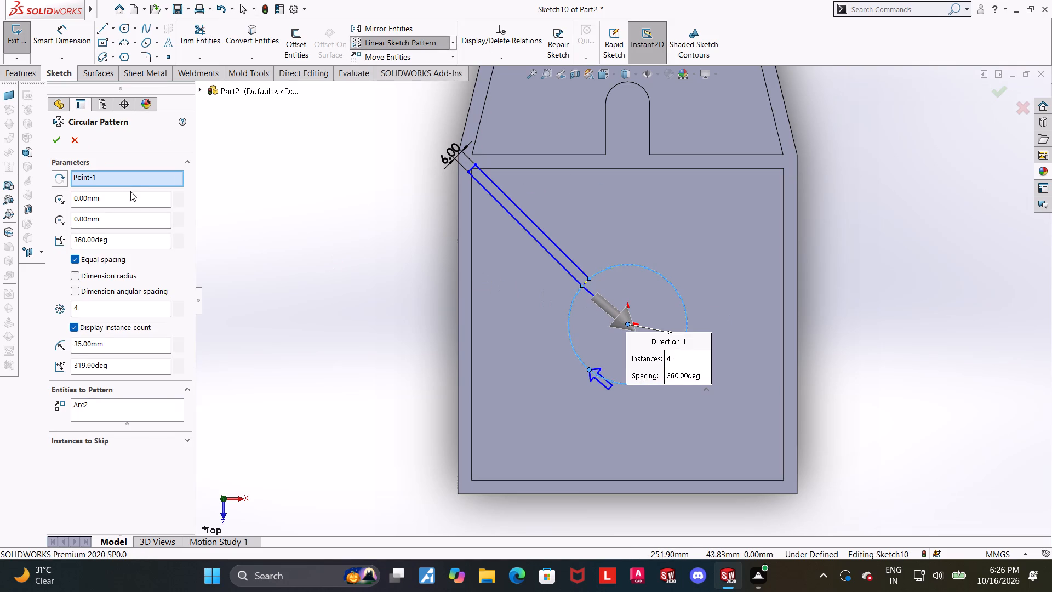
right_click(125, 178)
click(190, 413)
right_click(148, 409)
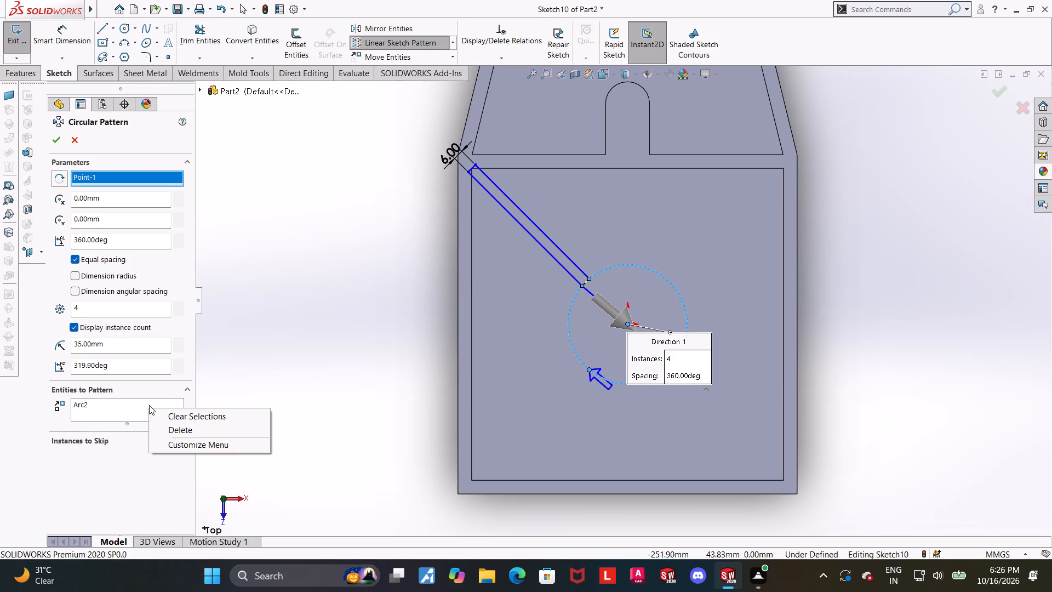
click(175, 436)
click(511, 214)
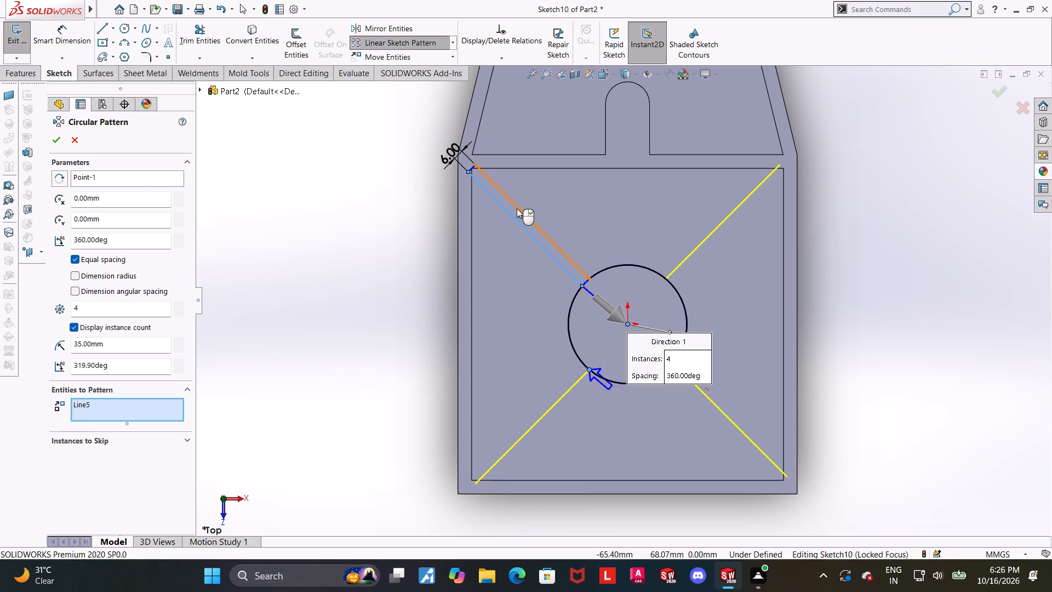
click(518, 208)
click(471, 168)
scroll(535, 194, up, 2)
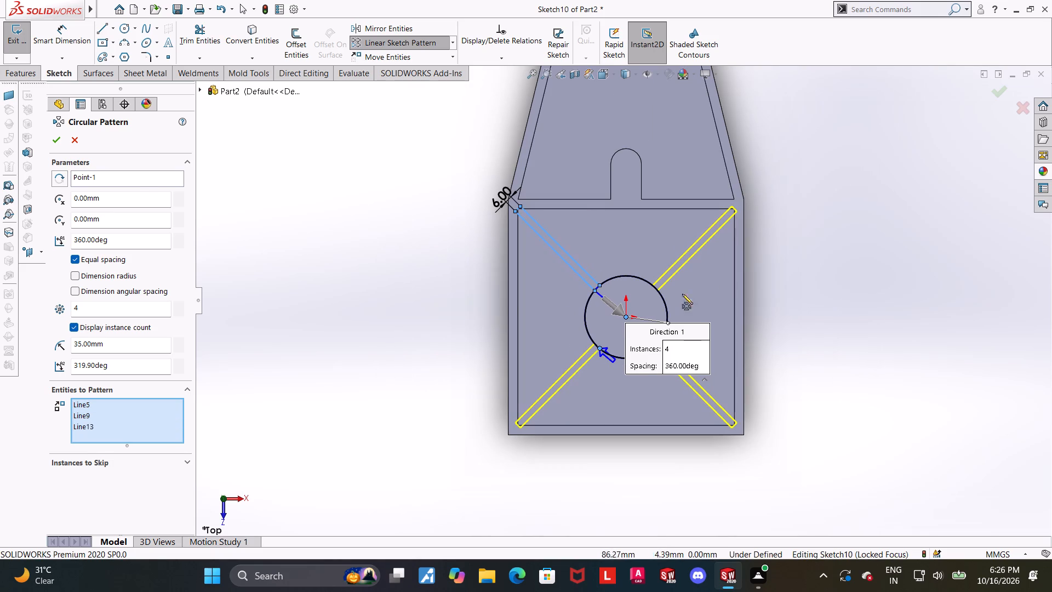
click(54, 146)
Trim away the central circle's short arcs between the line pairs of the three patterned strips.
click(207, 30)
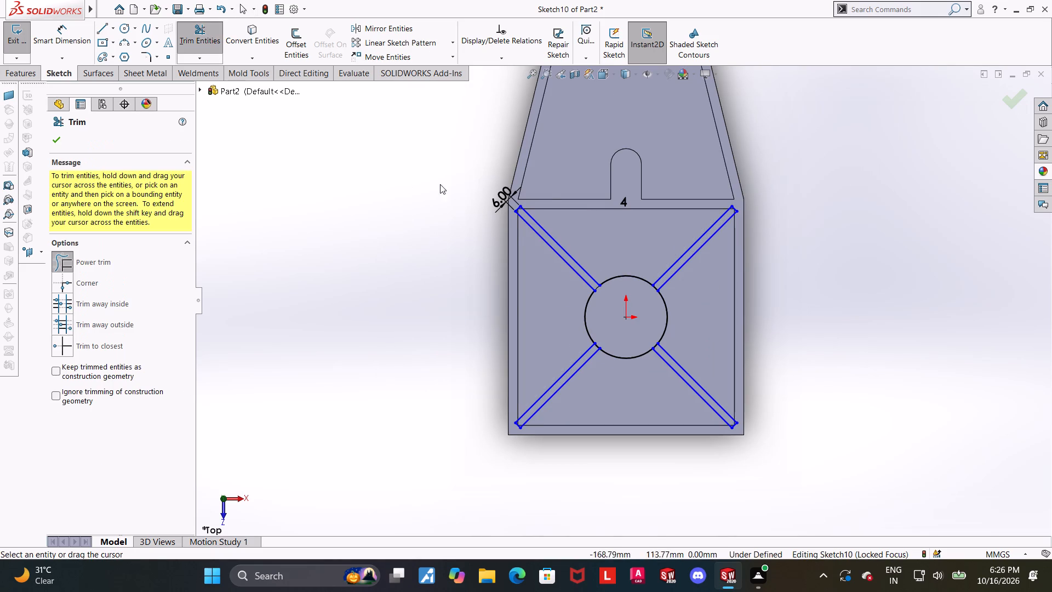
scroll(645, 252, down, 3)
scroll(684, 347, down, 3)
drag(625, 304, 645, 276)
scroll(628, 319, up, 2)
scroll(620, 385, down, 3)
drag(637, 438, 619, 412)
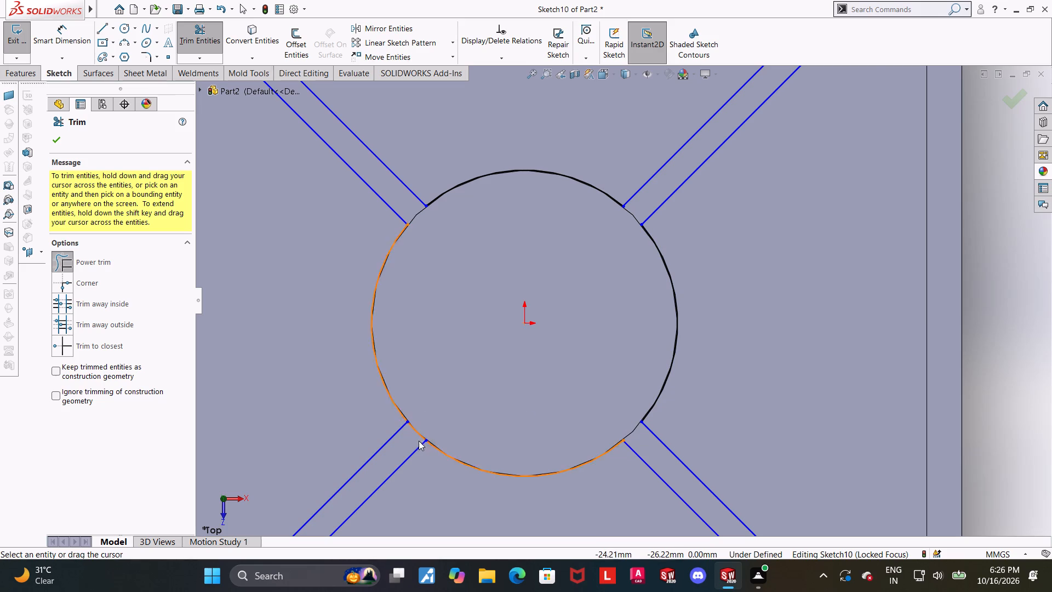
drag(403, 439, 429, 413)
scroll(429, 414, up, 5)
key(Escape)
key(Escape)
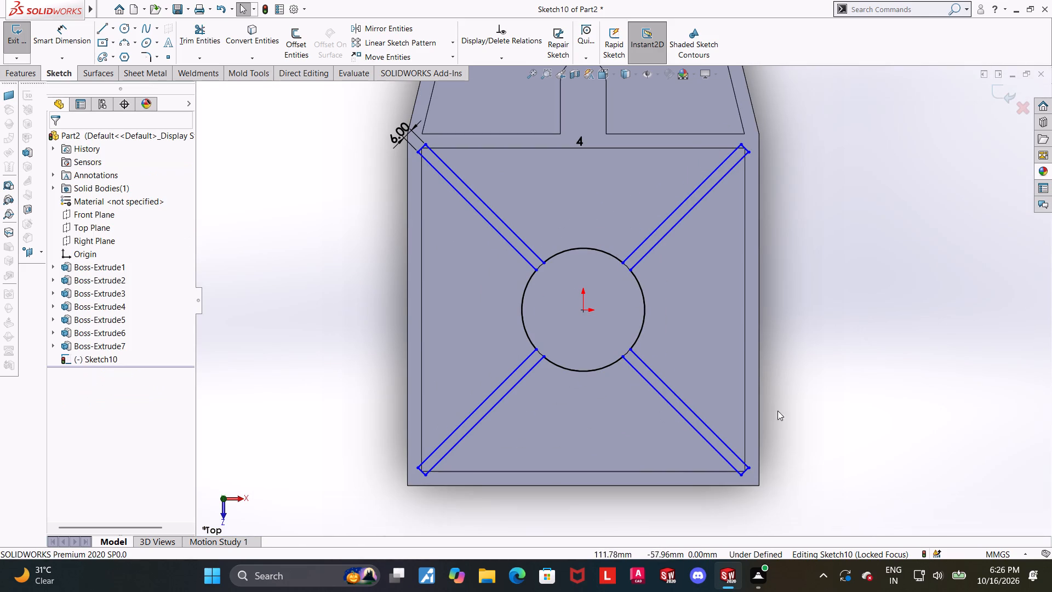
Examine the outer ends of the diagonal strips where they meet the square frame's corners.
scroll(798, 406, up, 1)
scroll(798, 402, down, 1)
key(Escape)
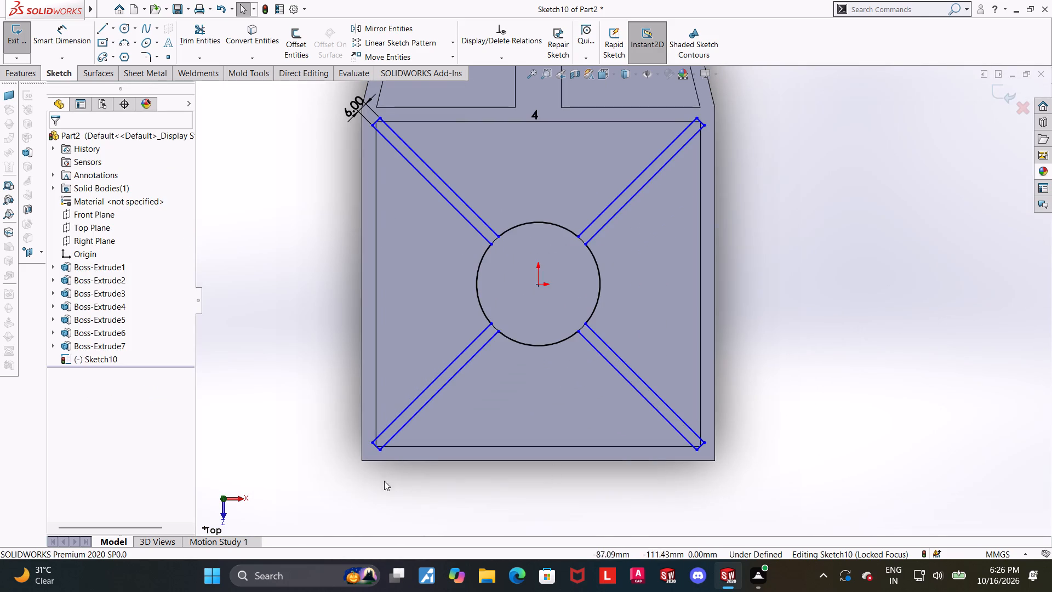
scroll(379, 461, down, 4)
scroll(446, 396, up, 3)
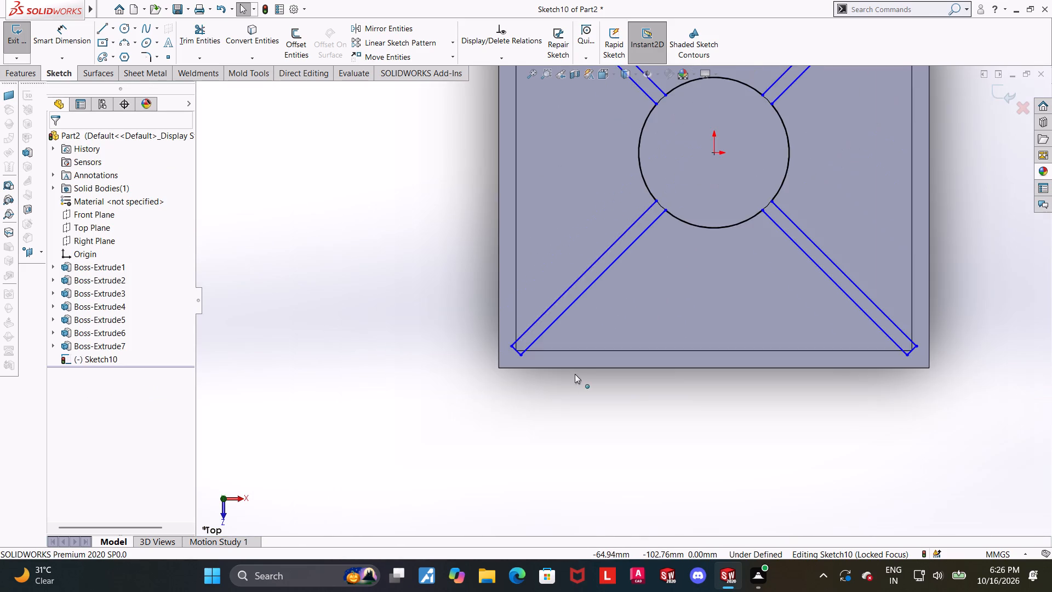
scroll(575, 374, up, 3)
scroll(815, 284, down, 1)
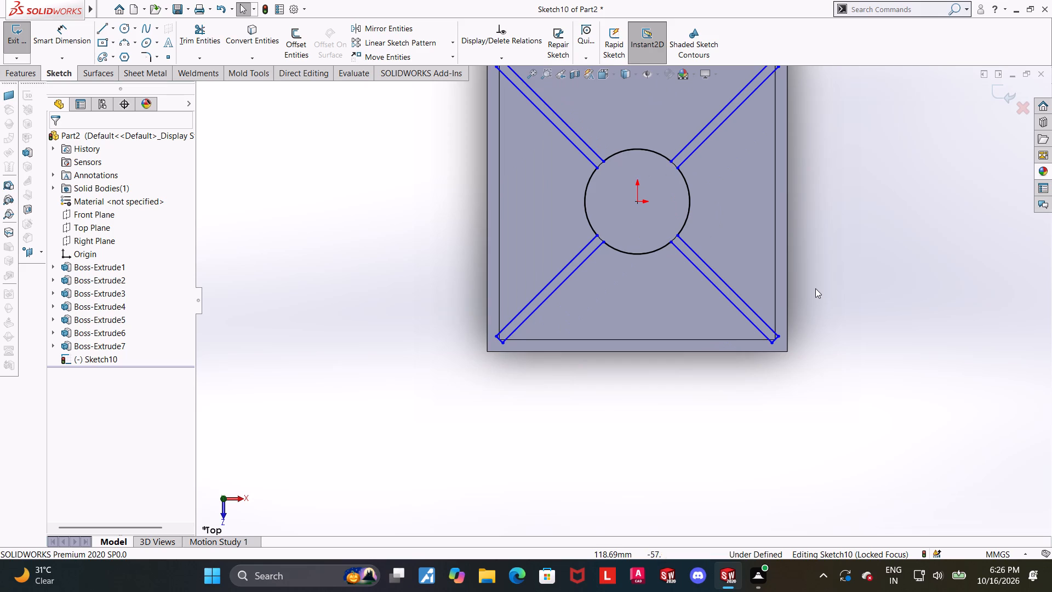
scroll(574, 366, down, 2)
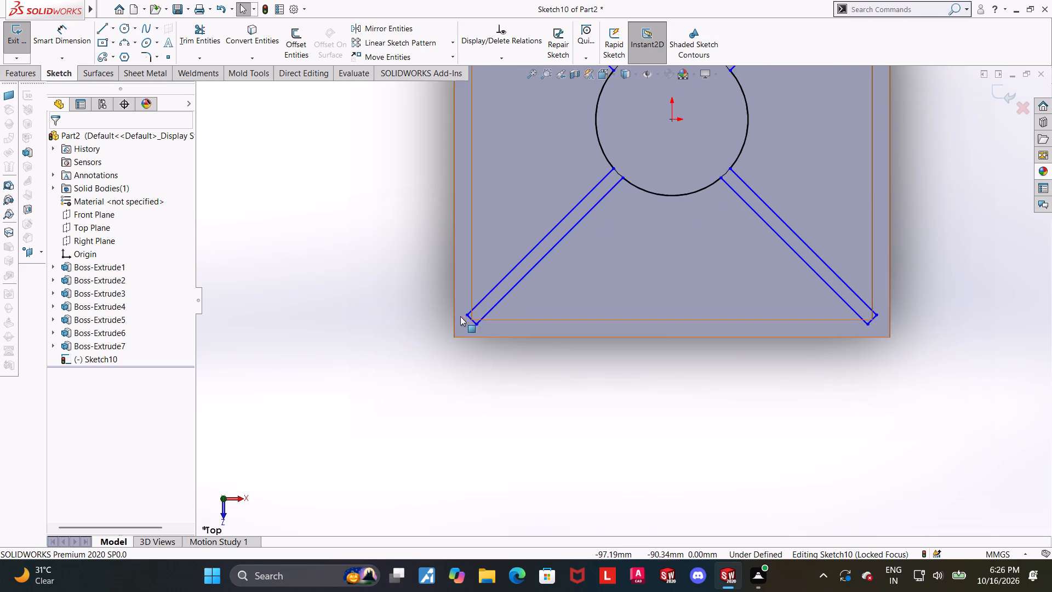
scroll(467, 312, up, 5)
click(923, 177)
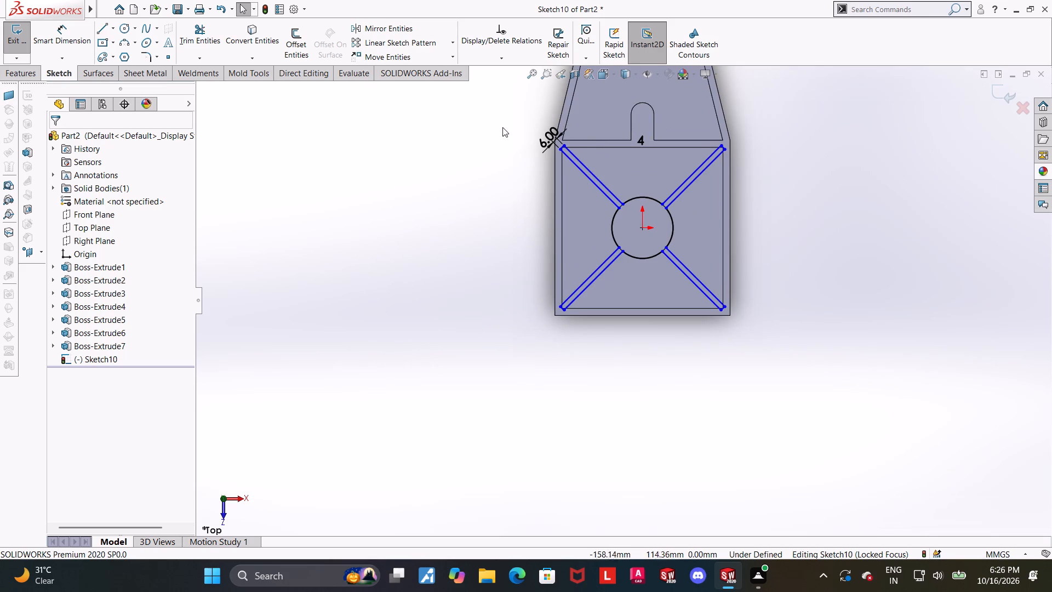
Make the upper-left strip's lower outer corner point coincident with the plate's left outer edge.
scroll(502, 130, down, 4)
scroll(689, 209, down, 3)
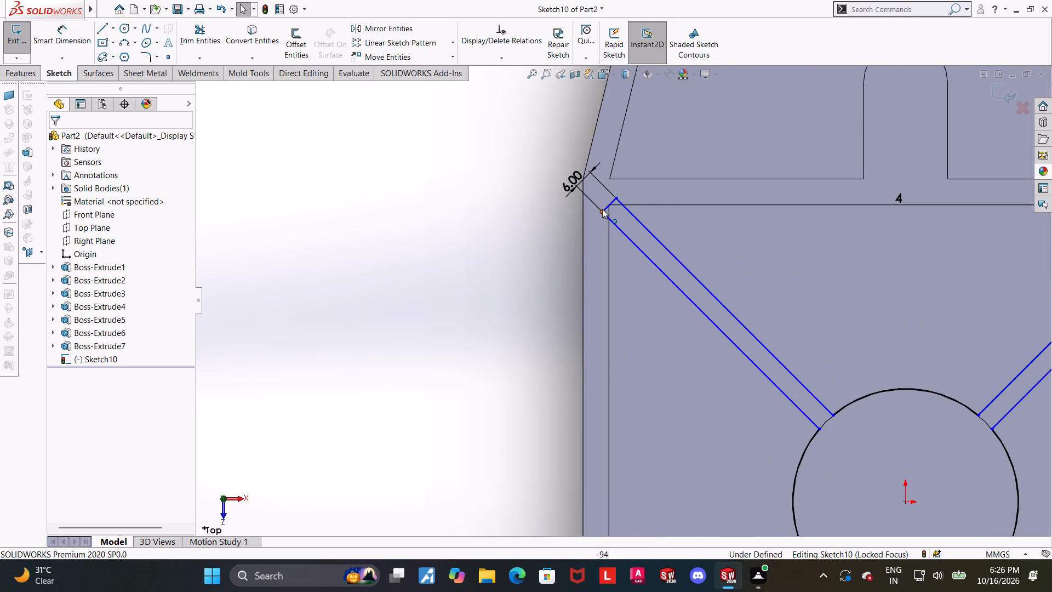
ctrl+click(602, 209)
ctrl+click(584, 208)
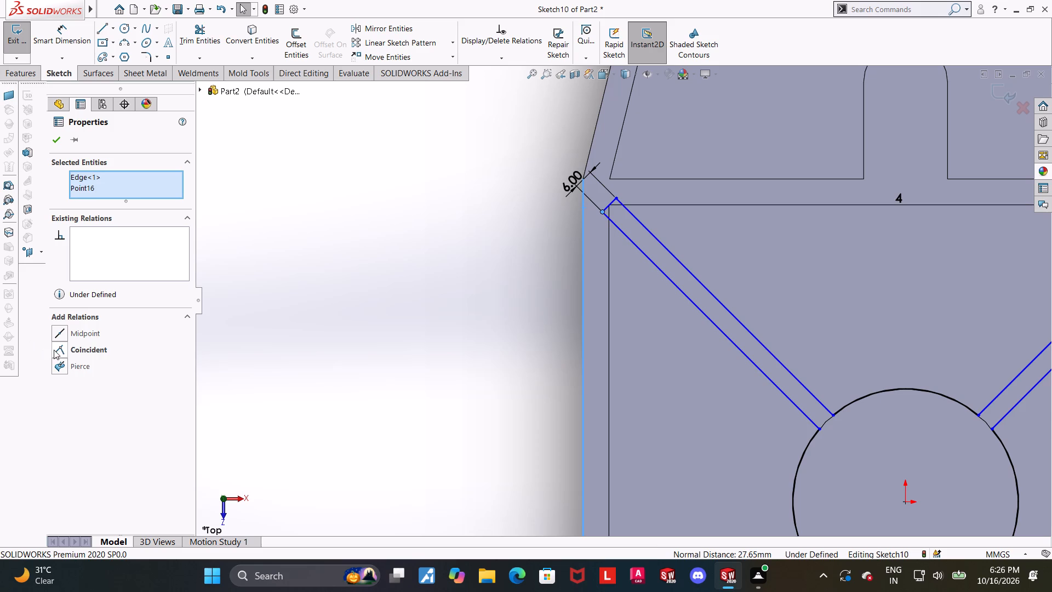
click(54, 350)
click(404, 343)
scroll(403, 341, up, 7)
scroll(843, 348, down, 1)
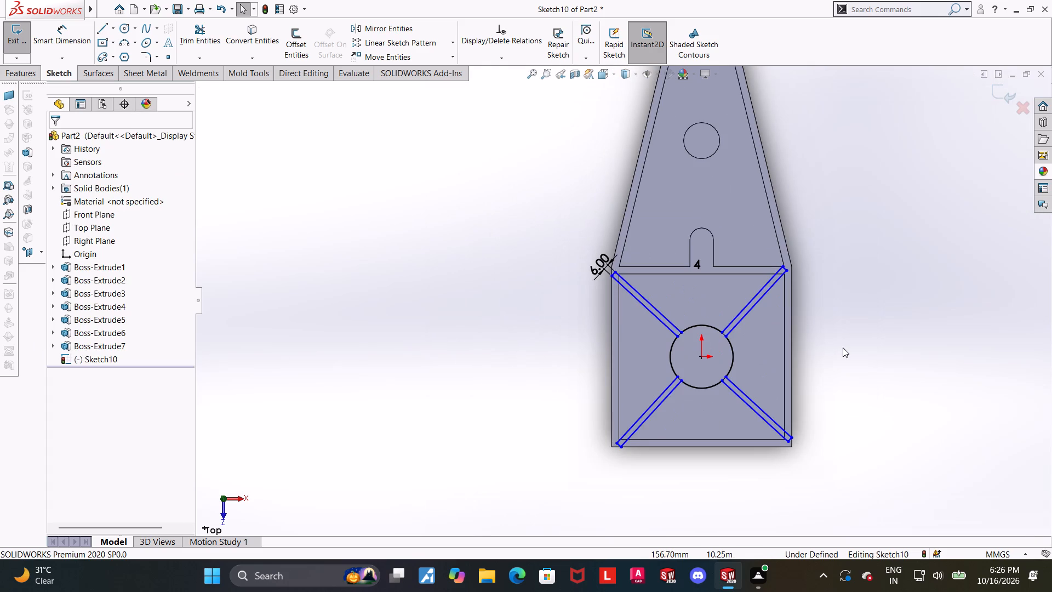
Undo the last change to the upper-left strip's outer corner point.
key(ctrl+z)
scroll(843, 344, up, 2)
click(843, 344)
scroll(815, 339, down, 3)
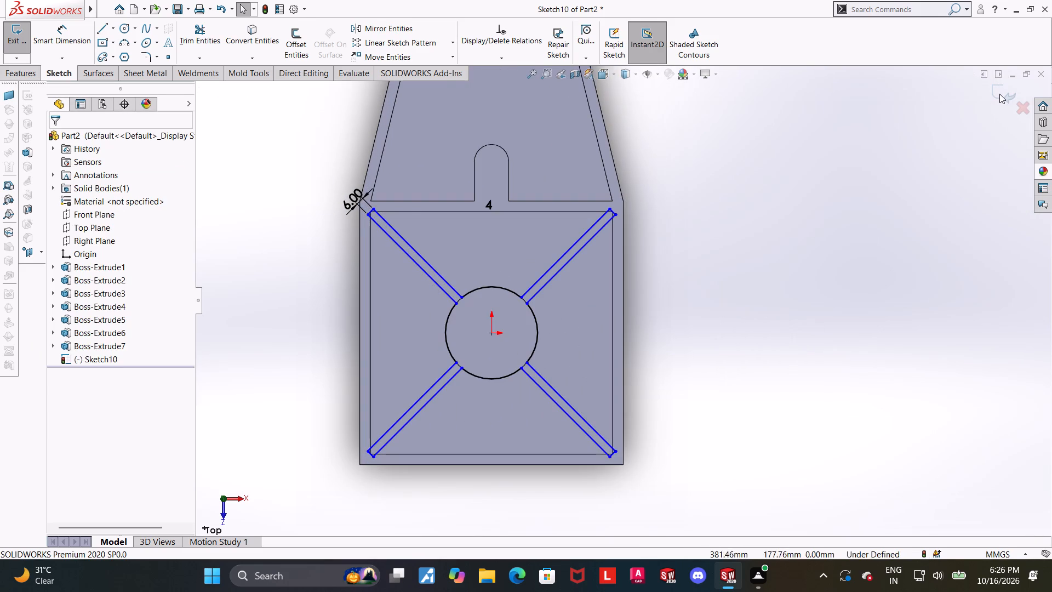
Exit the sketch and extrude the four diagonal strips as ribs to a blind depth of 32 mm, merged with the body.
click(999, 94)
scroll(804, 326, up, 4)
middle_drag(634, 367, 628, 239)
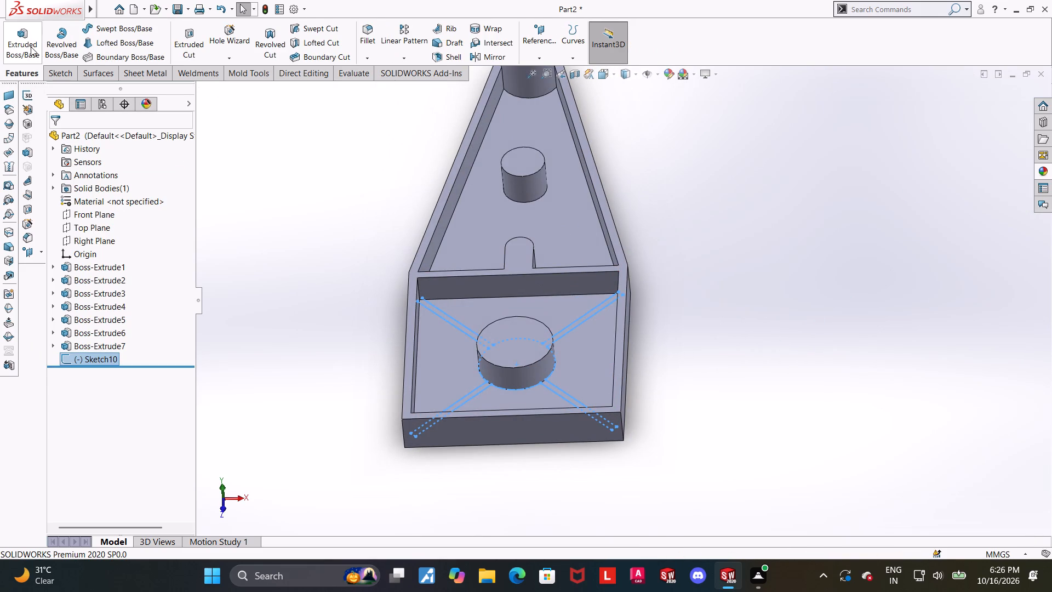
click(31, 47)
middle_drag(607, 431, 620, 434)
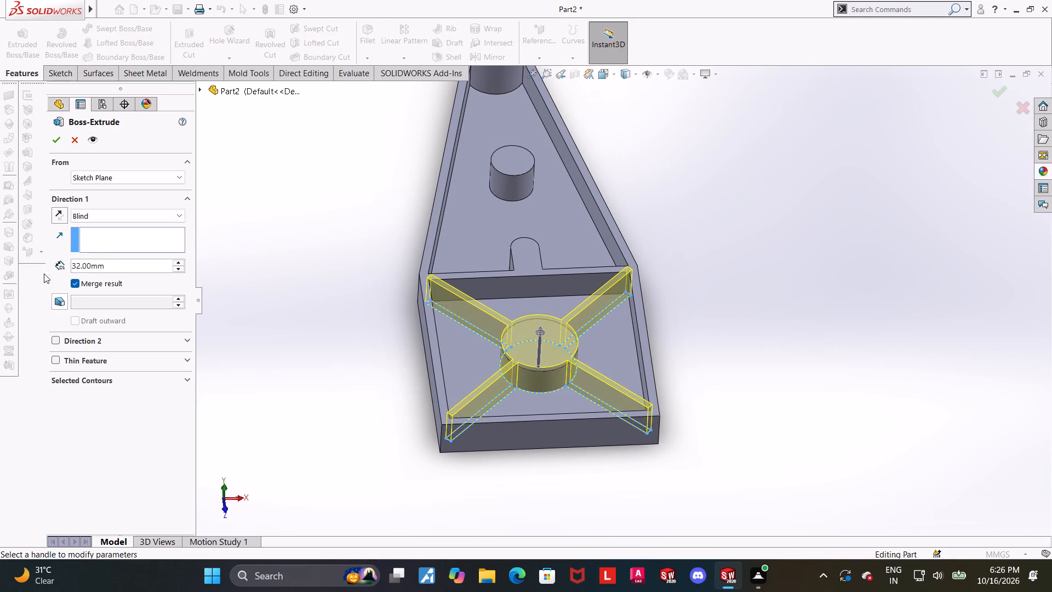
middle_drag(452, 310, 444, 351)
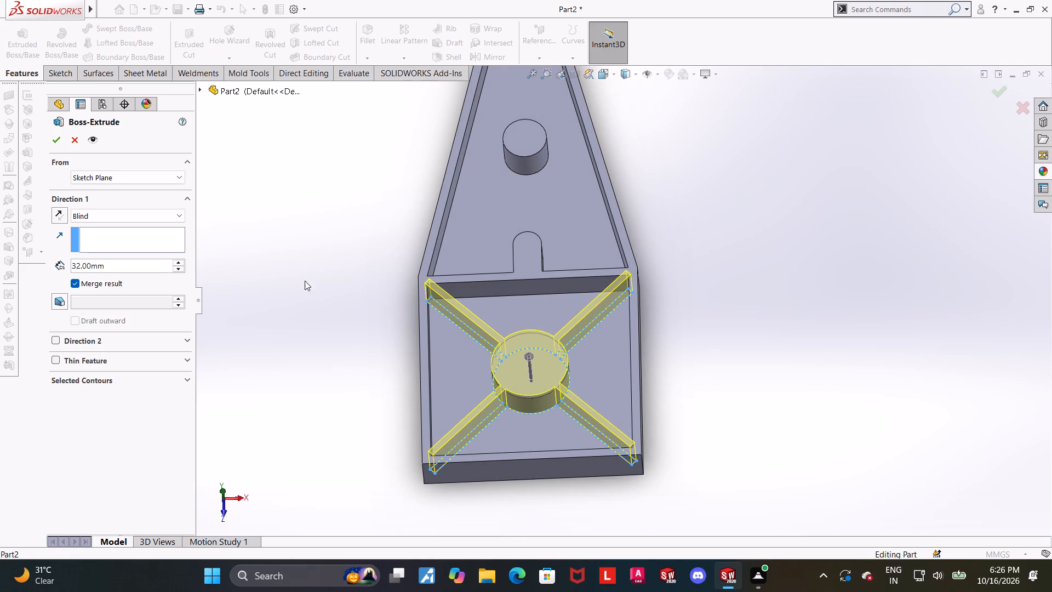
click(59, 140)
click(301, 291)
scroll(306, 291, up, 1)
middle_drag(306, 291, 309, 278)
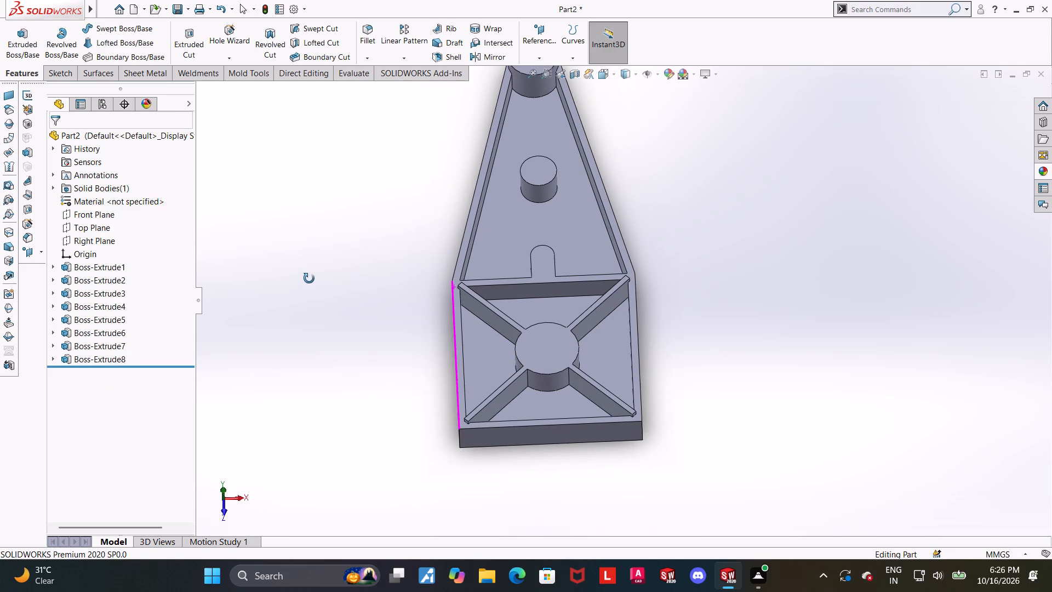
middle_drag(309, 278, 311, 280)
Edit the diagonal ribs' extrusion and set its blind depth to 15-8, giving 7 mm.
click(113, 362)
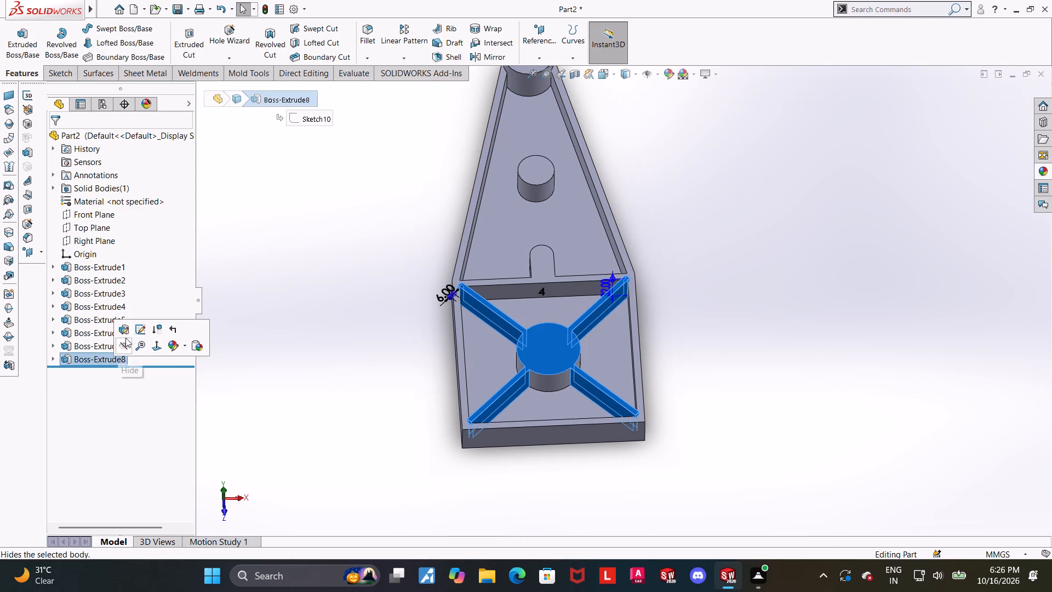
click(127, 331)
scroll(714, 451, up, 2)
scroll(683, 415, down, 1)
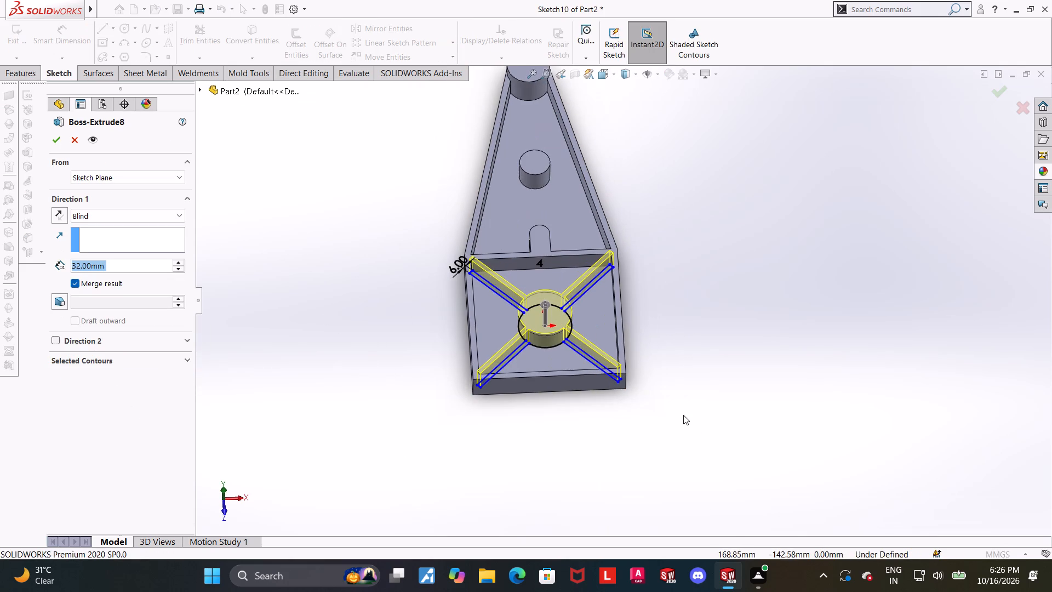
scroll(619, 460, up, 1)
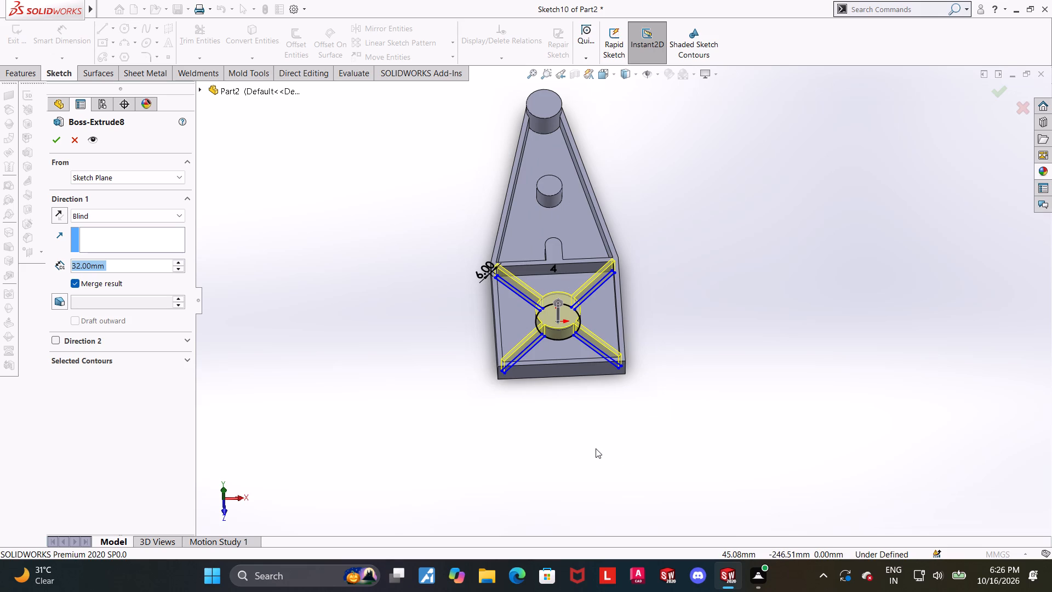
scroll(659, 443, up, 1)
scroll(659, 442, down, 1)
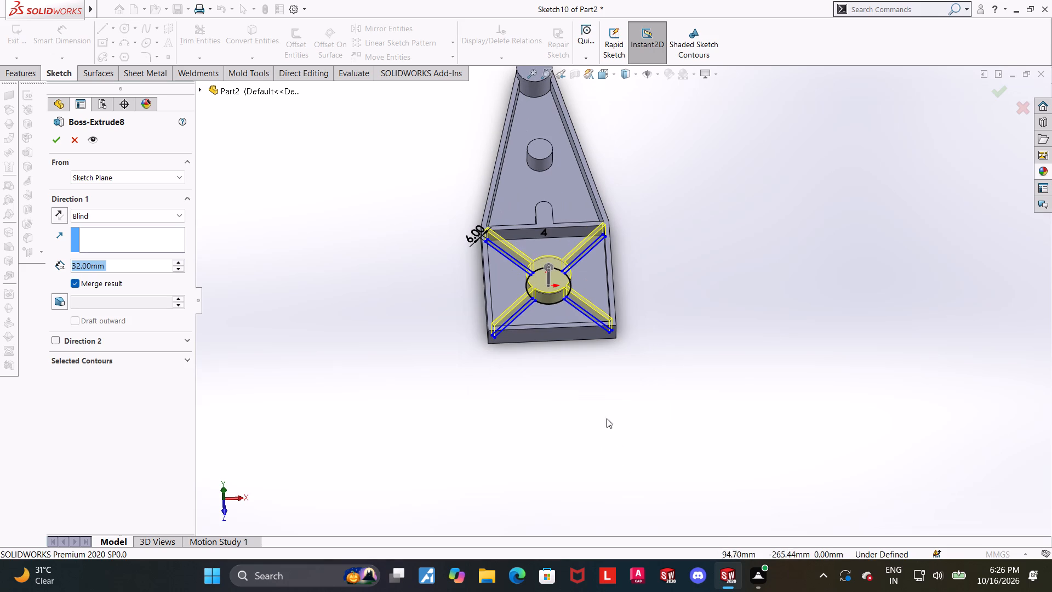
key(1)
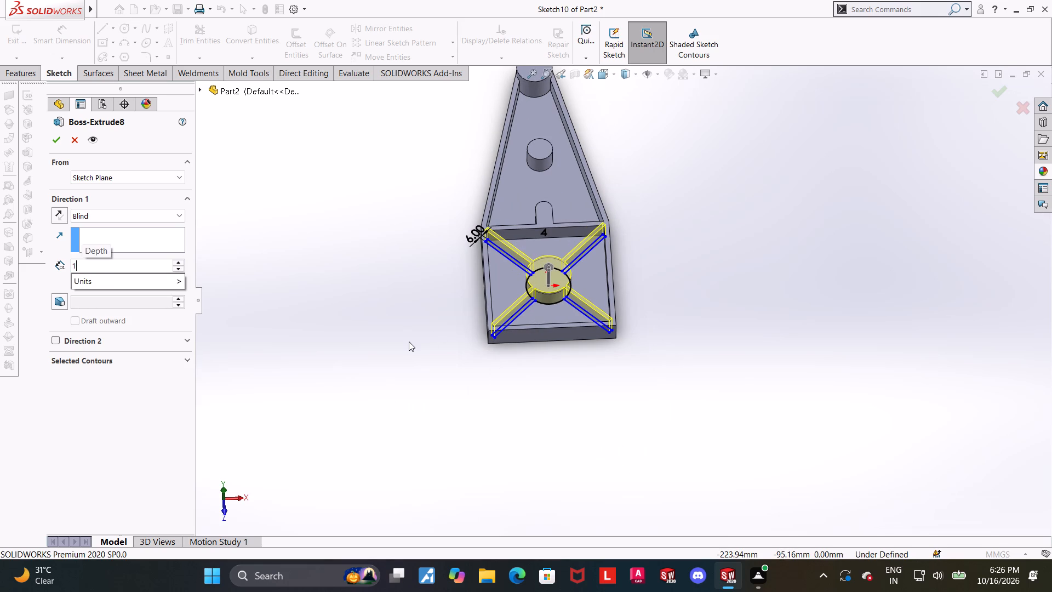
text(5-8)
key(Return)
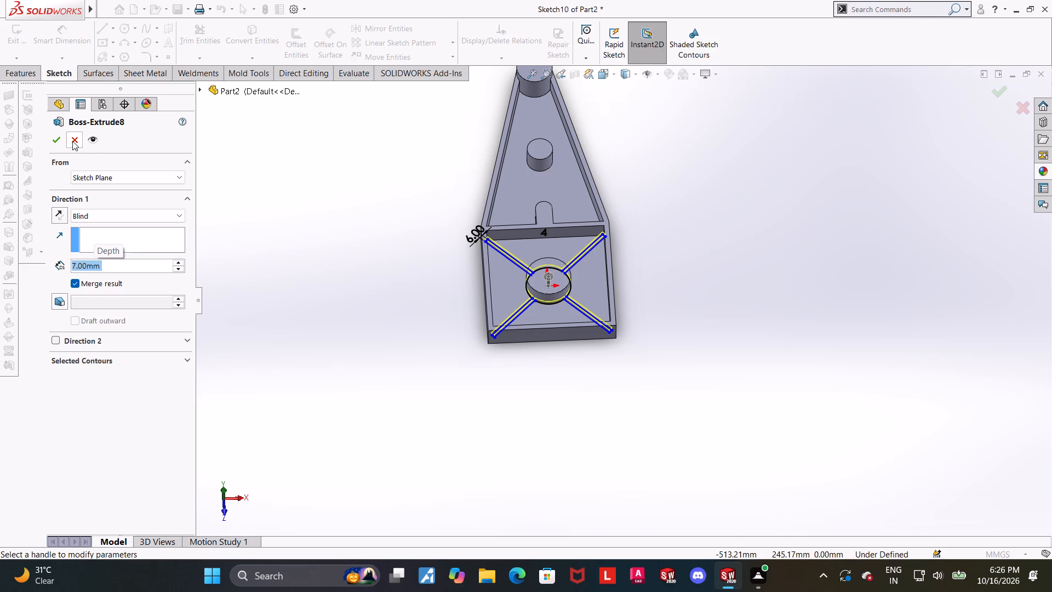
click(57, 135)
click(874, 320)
Examine the diagonal ribs' height against the central boss and frame walls from several angles.
middle_drag(797, 300, 765, 303)
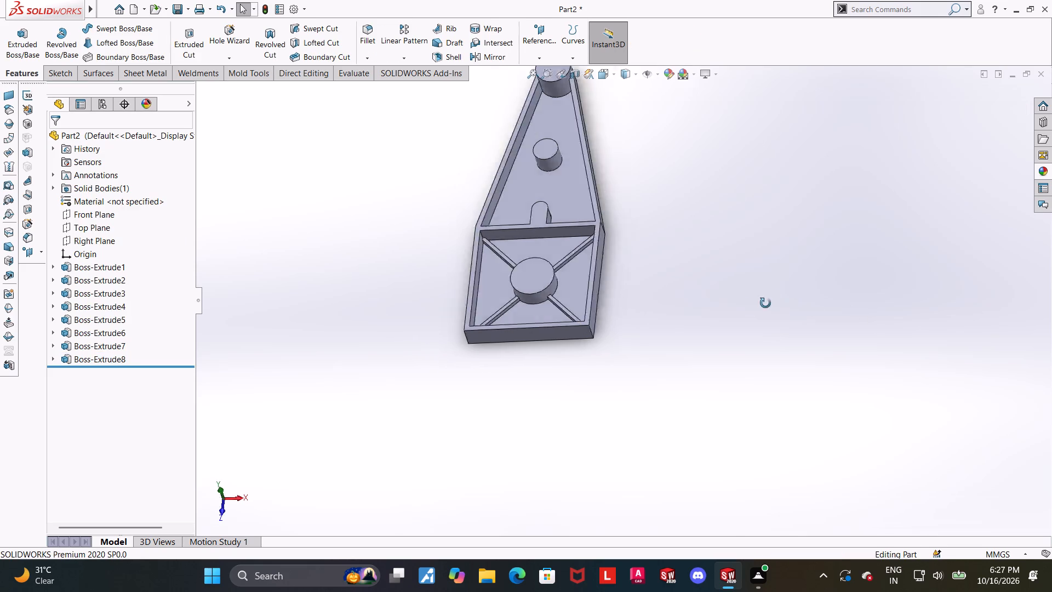
middle_drag(765, 303, 745, 396)
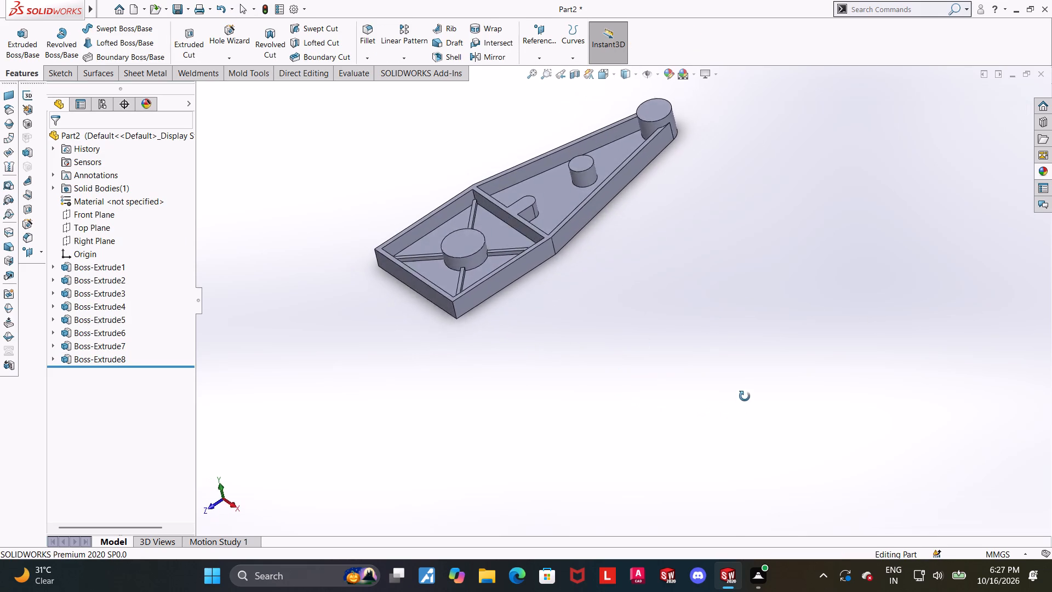
middle_drag(745, 396, 762, 340)
key(ctrl+7)
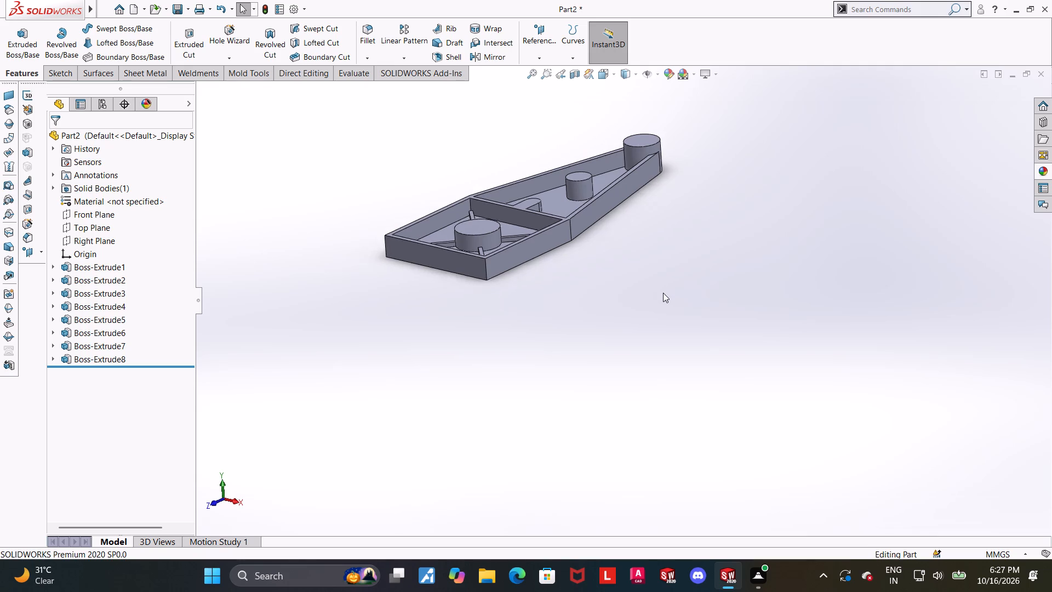
scroll(498, 435, down, 2)
middle_drag(643, 428, 668, 533)
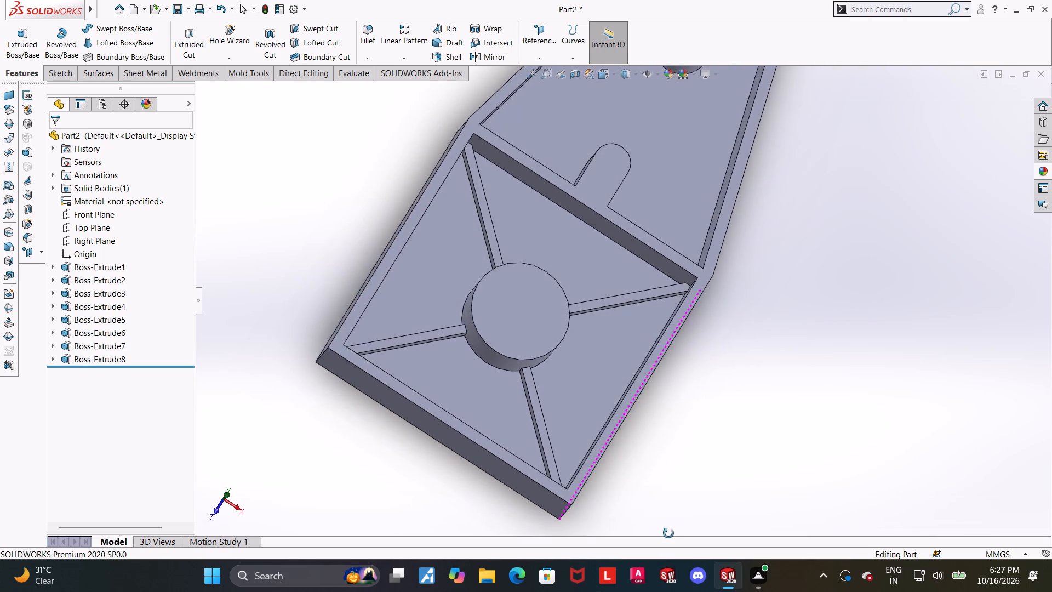
middle_drag(668, 533, 693, 437)
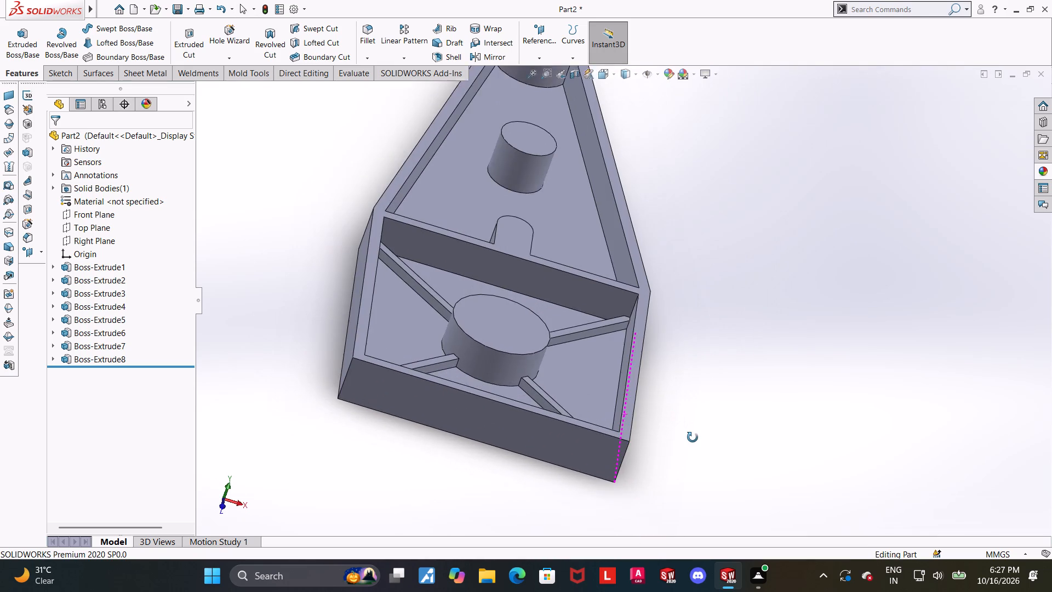
middle_drag(693, 437, 700, 413)
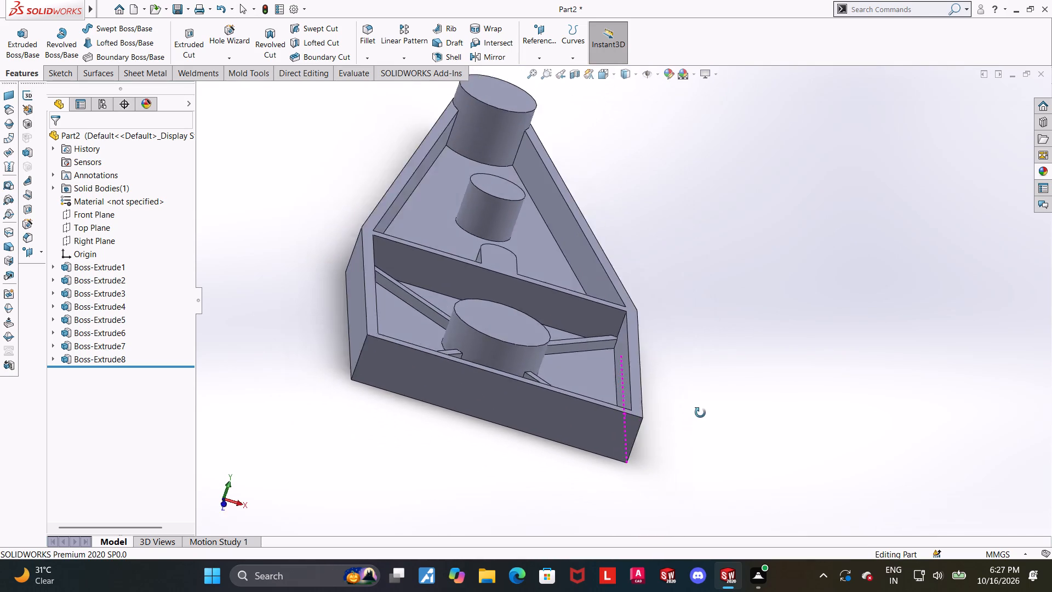
middle_drag(700, 413, 691, 439)
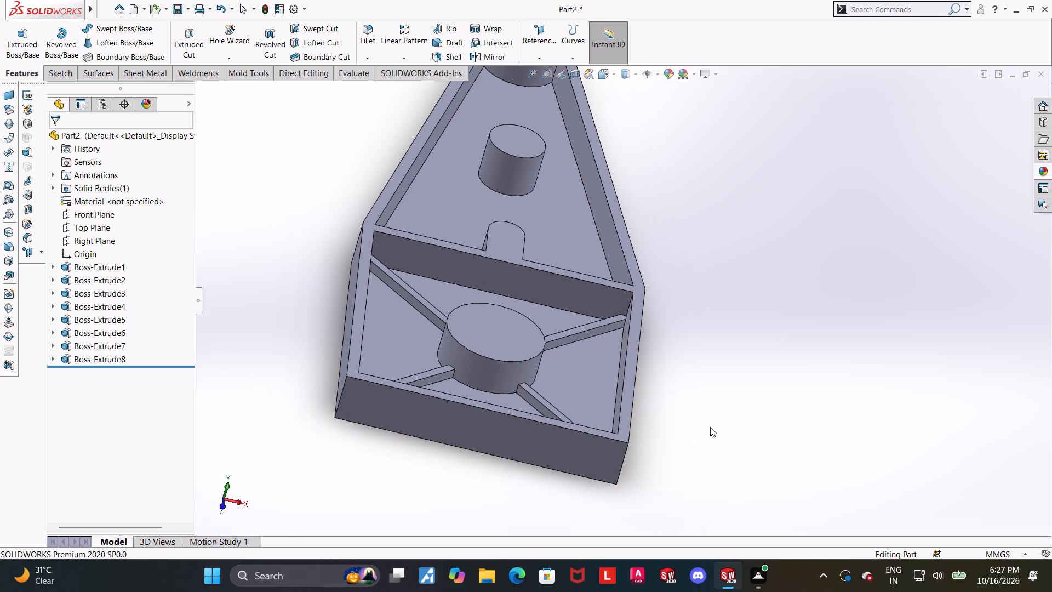
scroll(694, 431, up, 2)
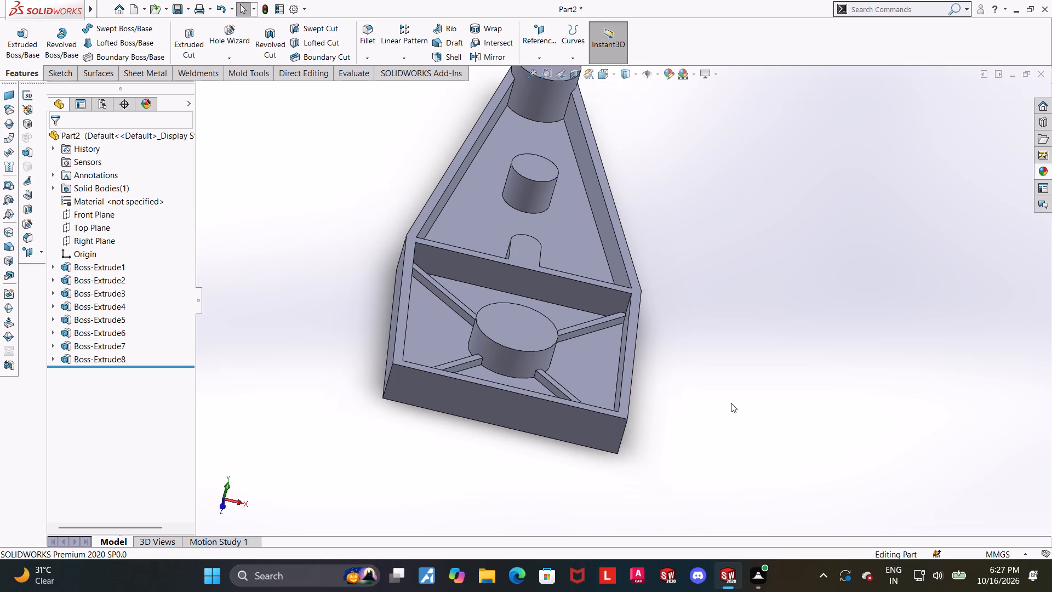
scroll(708, 400, up, 1)
middle_drag(704, 397, 714, 429)
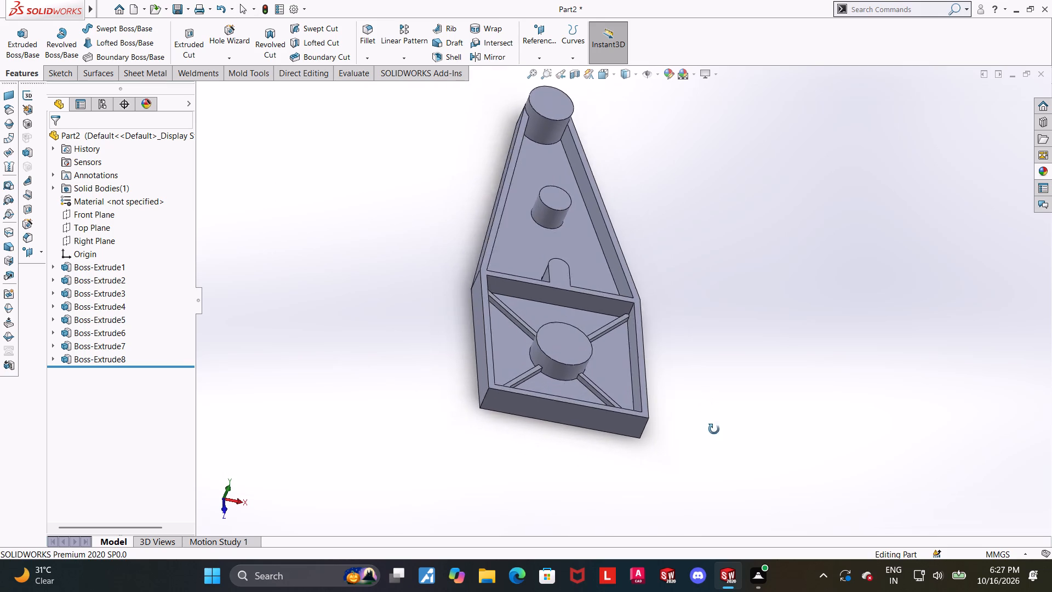
middle_drag(714, 429, 723, 403)
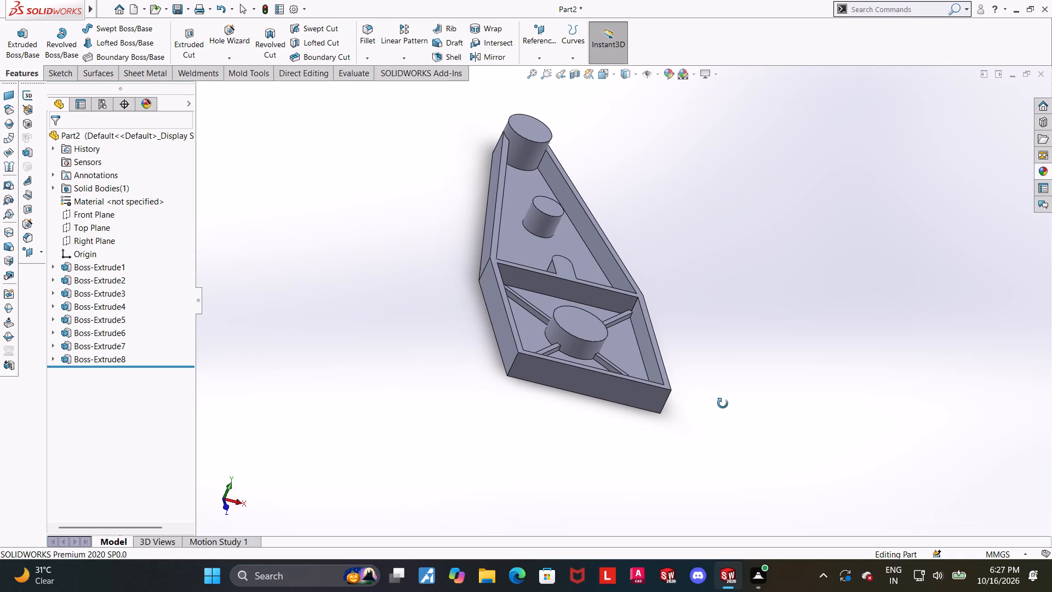
middle_drag(723, 403, 724, 403)
Edit the diagonal ribs' extrusion and set its blind depth to 15 mm.
click(78, 356)
click(83, 327)
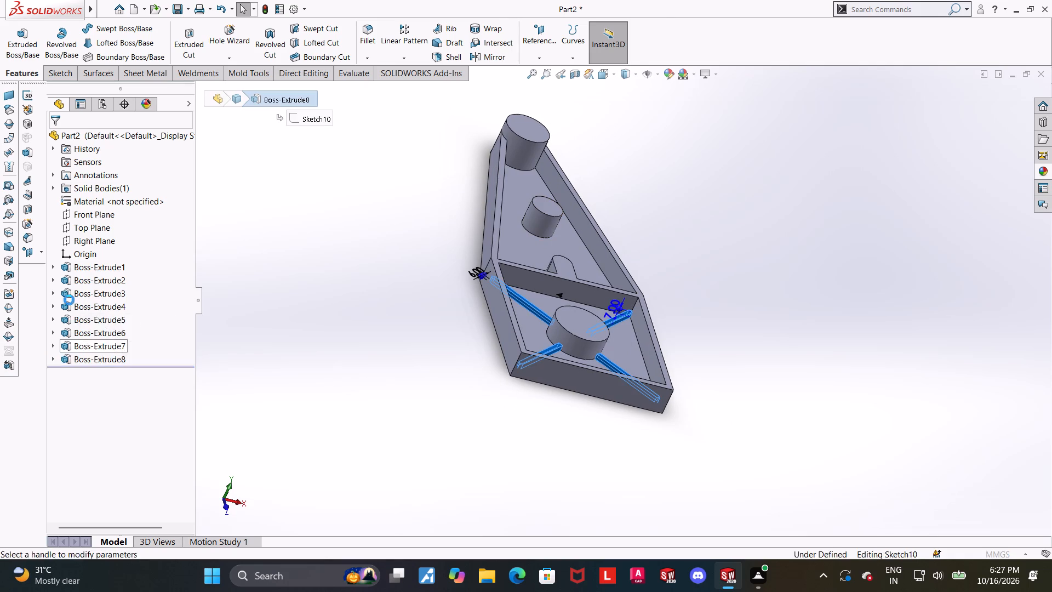
text(15)
key(Return)
click(61, 142)
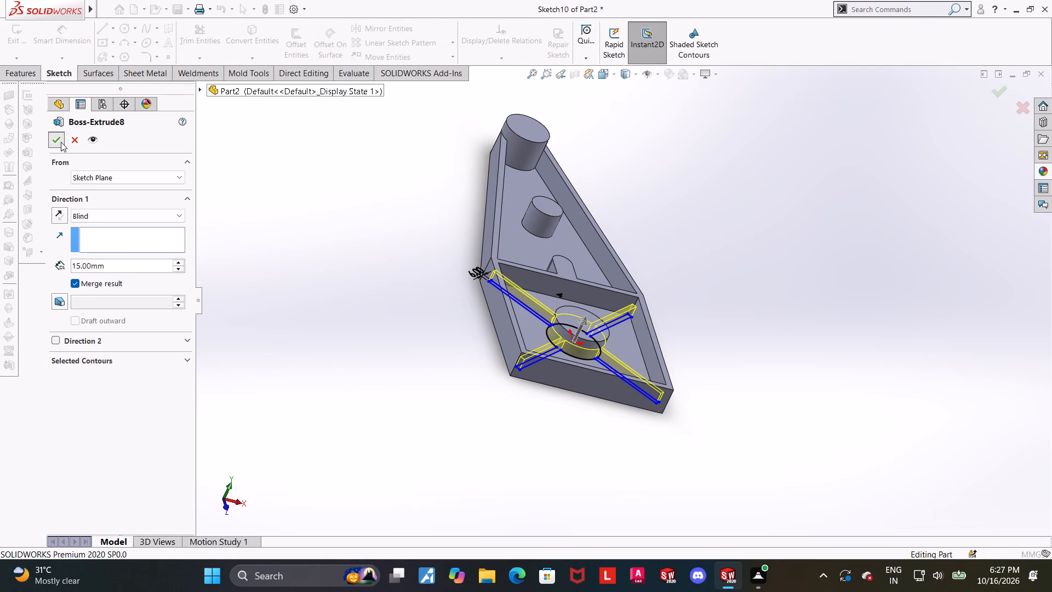
click(315, 294)
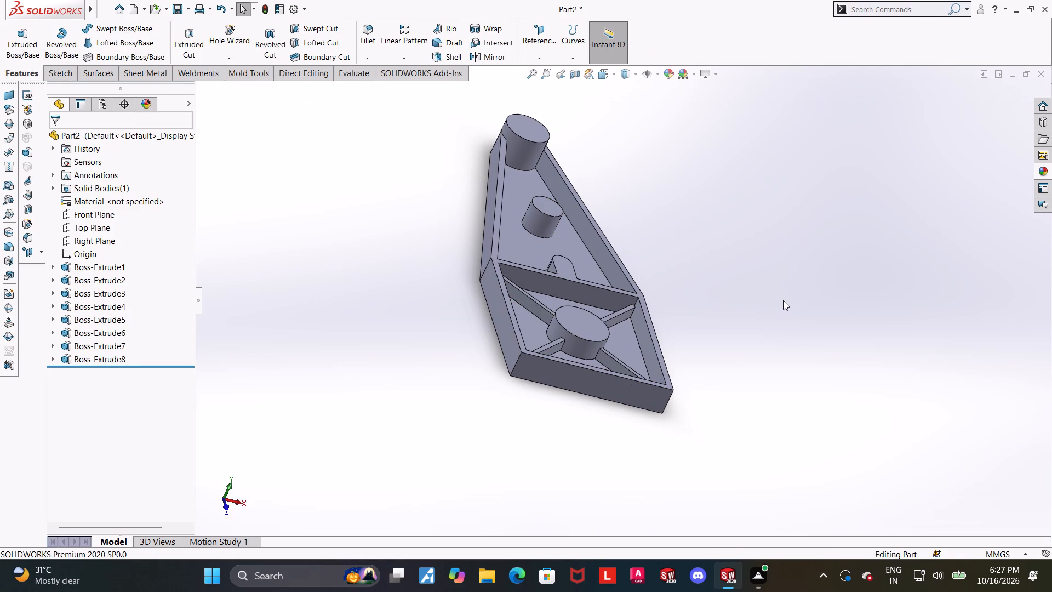
Examine the whole part with its ribs, bosses and walls in isometric view.
key(ctrl+7)
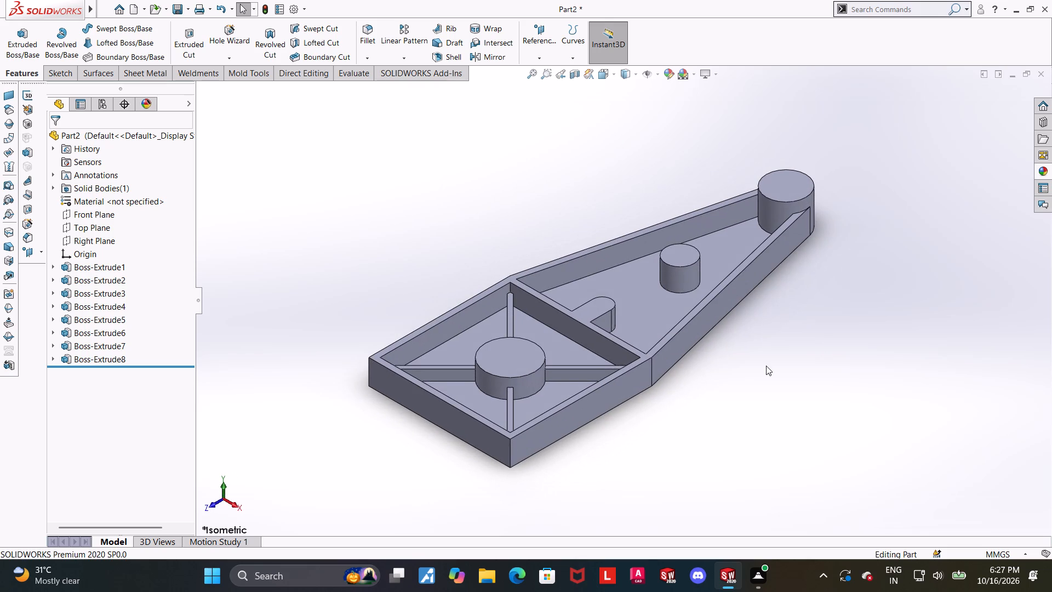
scroll(764, 380, up, 1)
scroll(602, 335, down, 1)
click(702, 406)
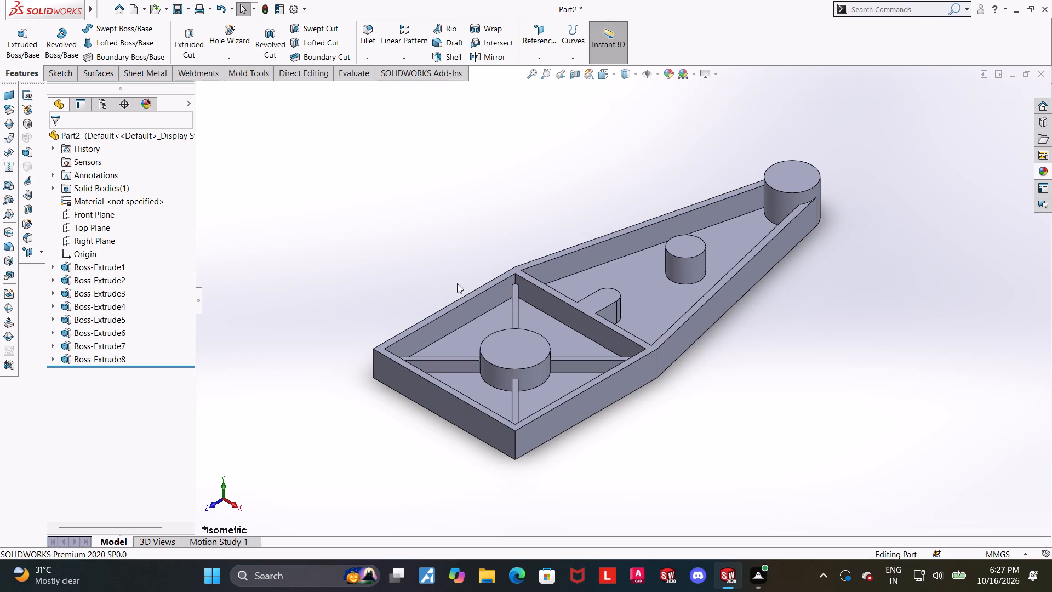
scroll(489, 283, down, 5)
scroll(618, 338, up, 6)
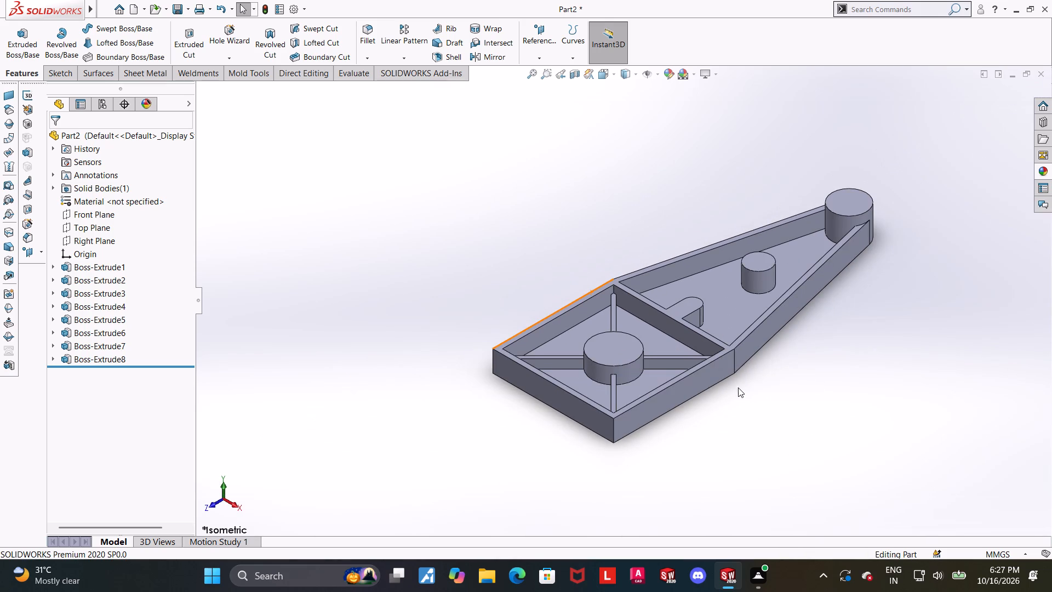
scroll(738, 388, down, 1)
scroll(738, 388, up, 1)
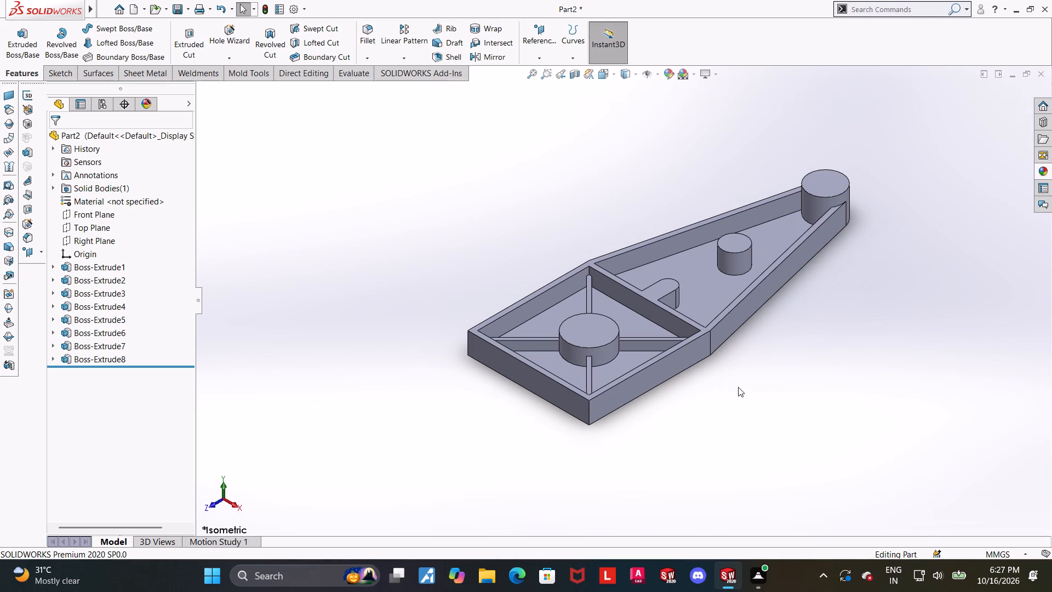
scroll(738, 387, up, 1)
scroll(722, 375, down, 2)
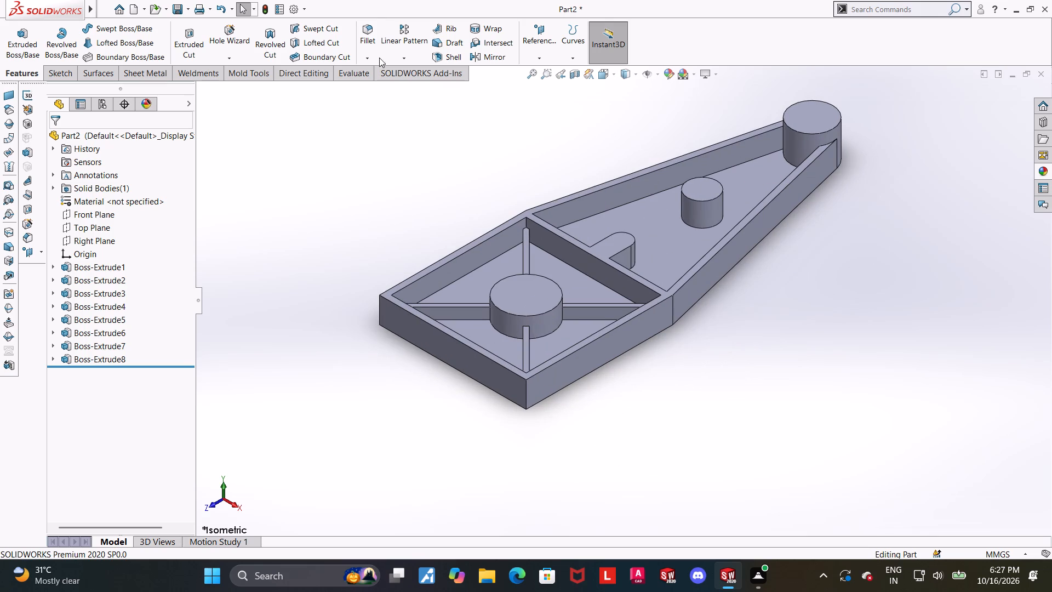
scroll(549, 224, up, 2)
scroll(604, 248, down, 2)
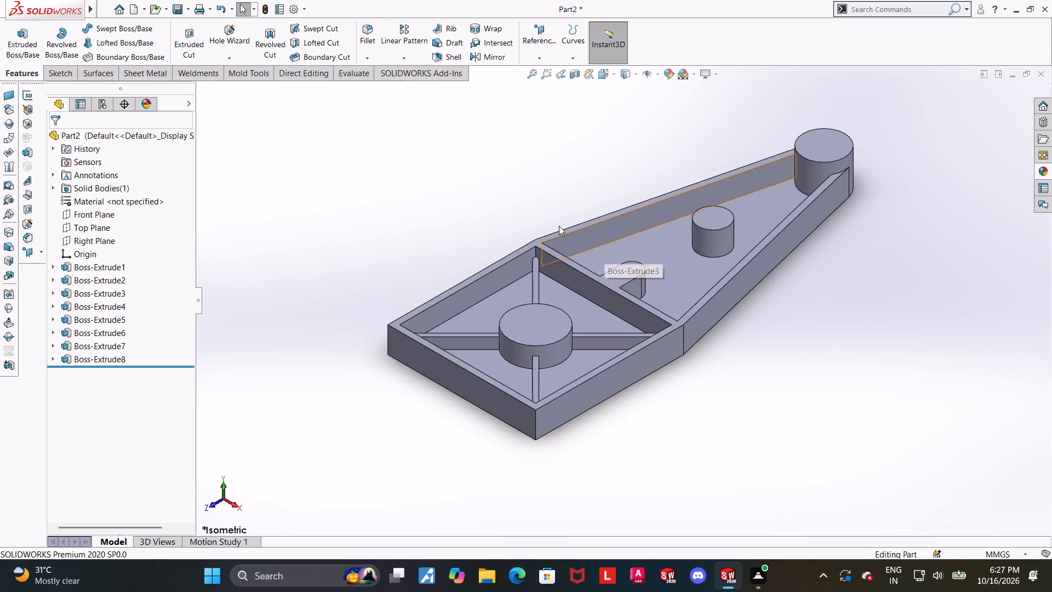
Start a 2 mm constant-radius fillet on the two vertical edges where the rib meets the frame's -X corner at the cross wall.
click(367, 37)
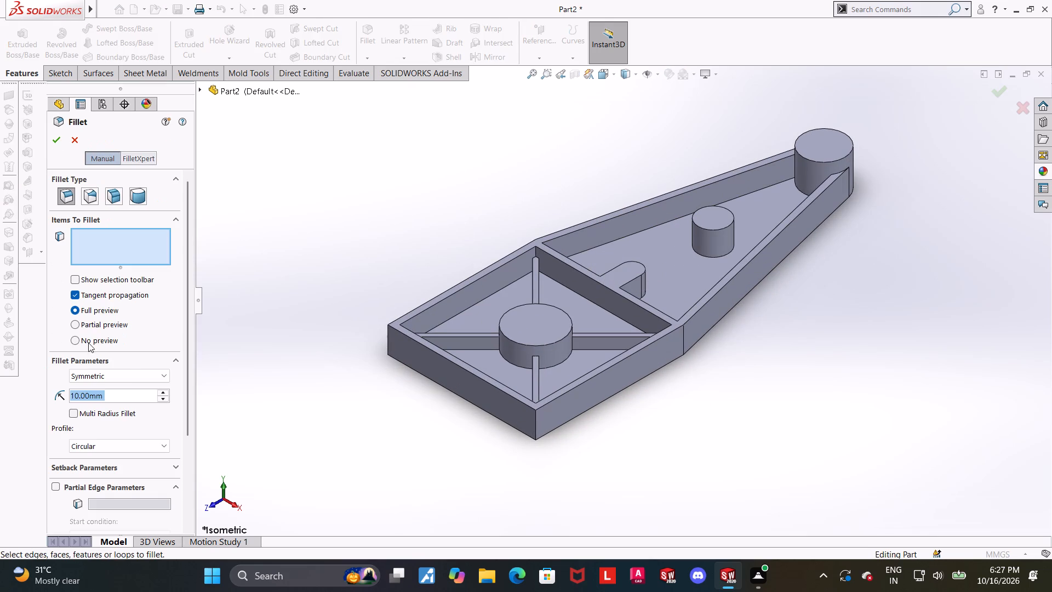
key(2)
key(Return)
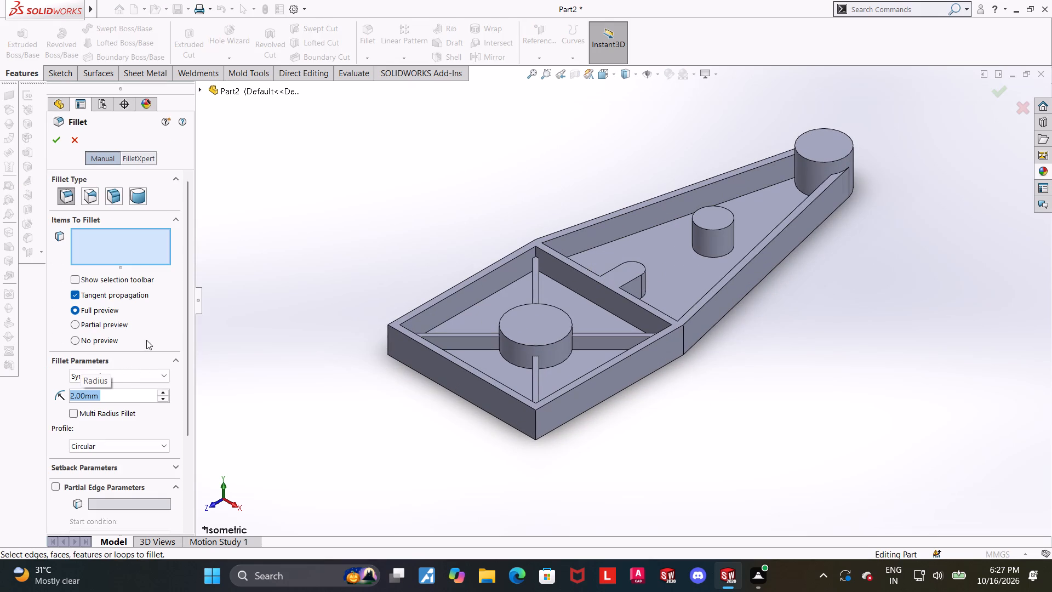
scroll(576, 259, down, 3)
scroll(488, 270, down, 3)
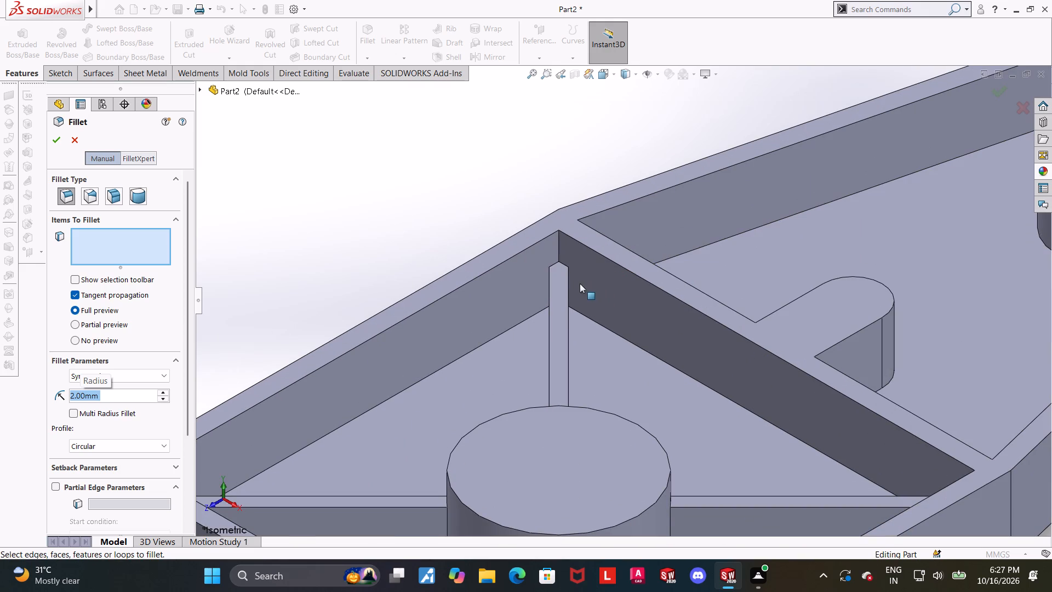
click(569, 282)
middle_drag(579, 280, 550, 286)
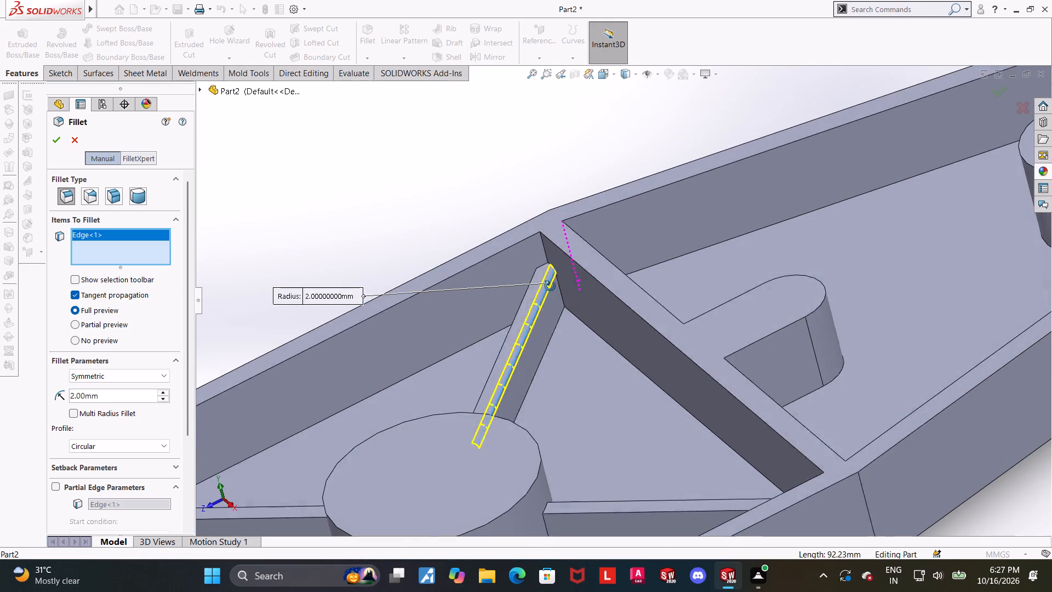
middle_drag(550, 286, 551, 285)
scroll(134, 245, up, 1)
right_click(134, 245)
click(153, 256)
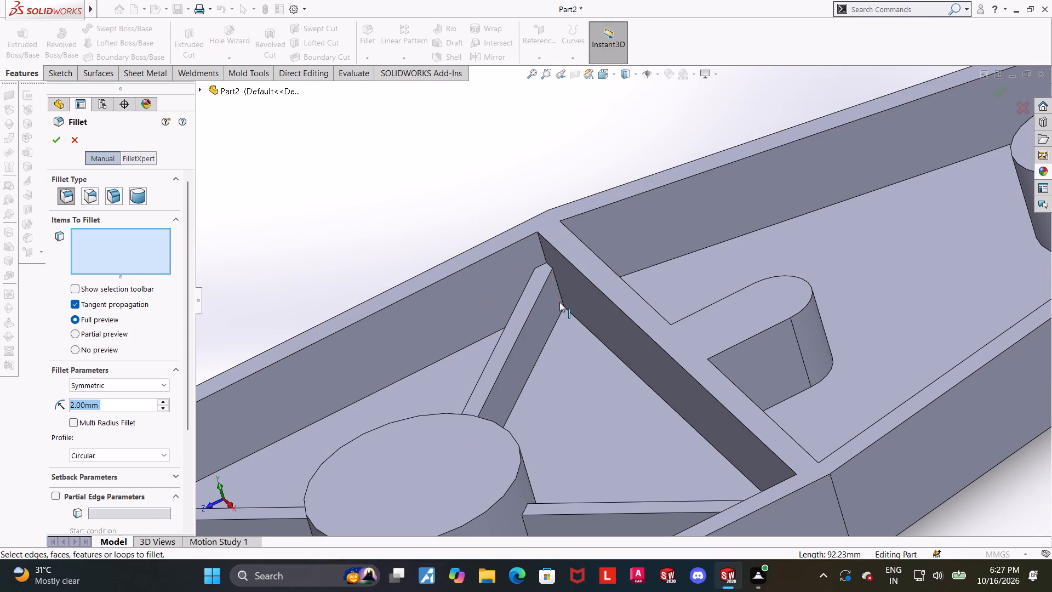
click(561, 298)
middle_drag(557, 291, 614, 284)
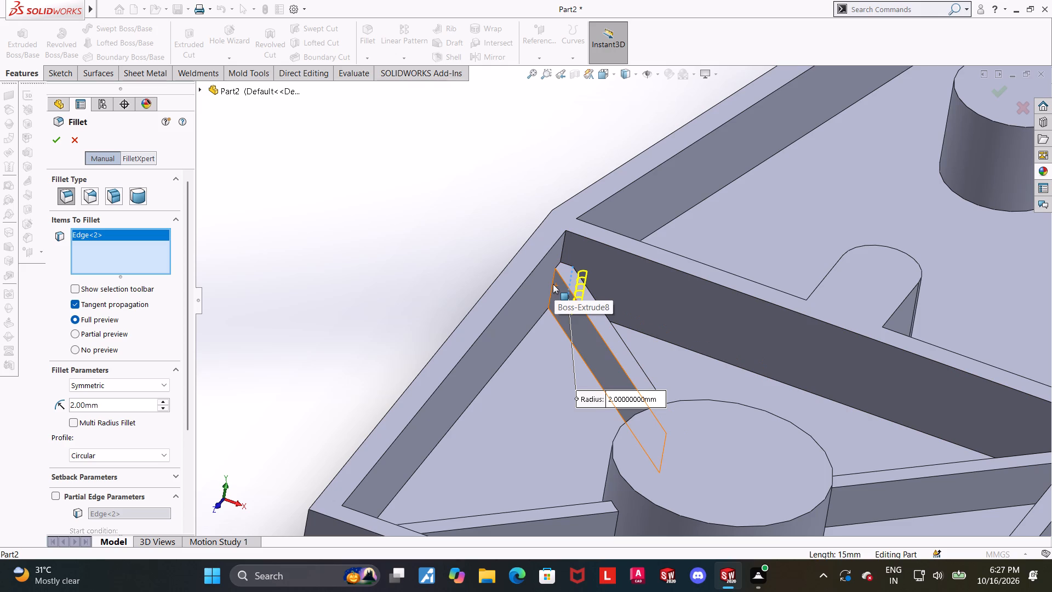
click(553, 284)
scroll(553, 303, up, 1)
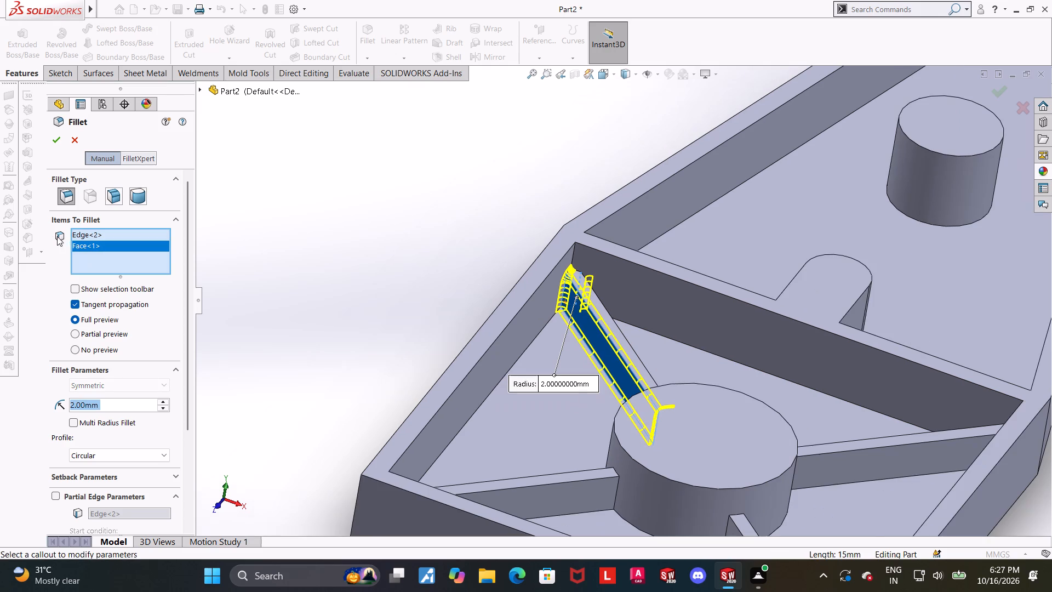
right_click(98, 243)
click(123, 262)
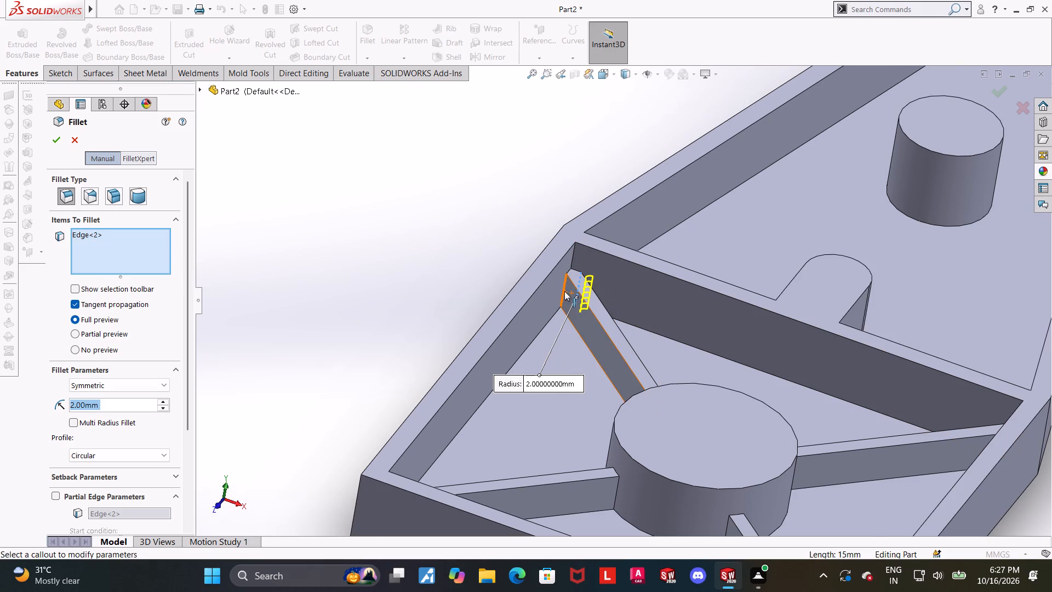
click(564, 290)
Add to the 2 mm fillet both vertical edges where the rib meets the frame's outer -X corner, away from the taper.
middle_drag(554, 321, 473, 413)
scroll(472, 414, up, 5)
scroll(510, 376, up, 1)
middle_drag(505, 377, 508, 445)
scroll(485, 319, down, 6)
middle_drag(541, 314, 545, 253)
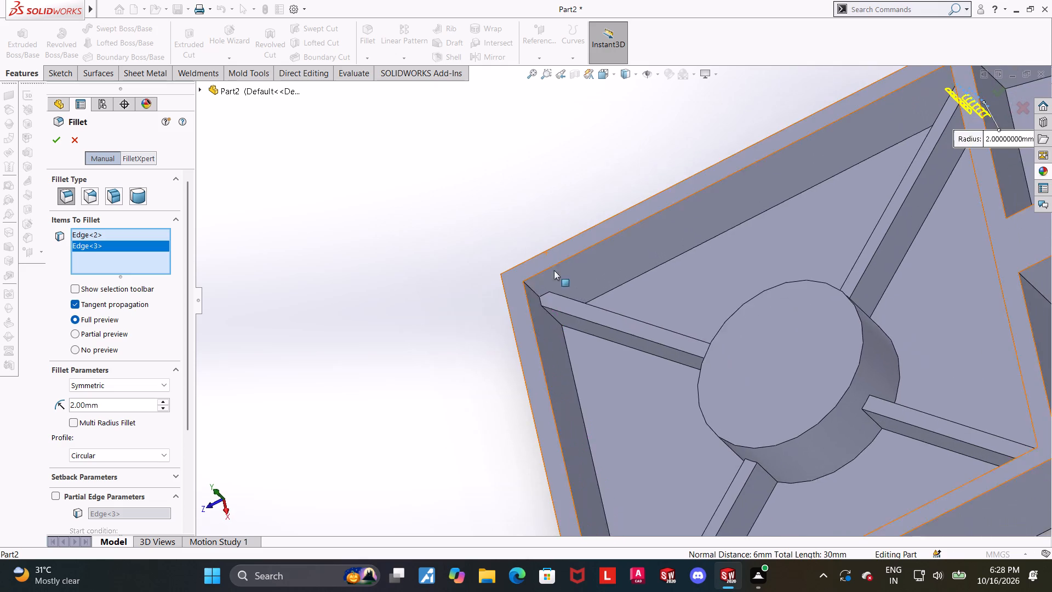
scroll(551, 329, down, 7)
click(534, 309)
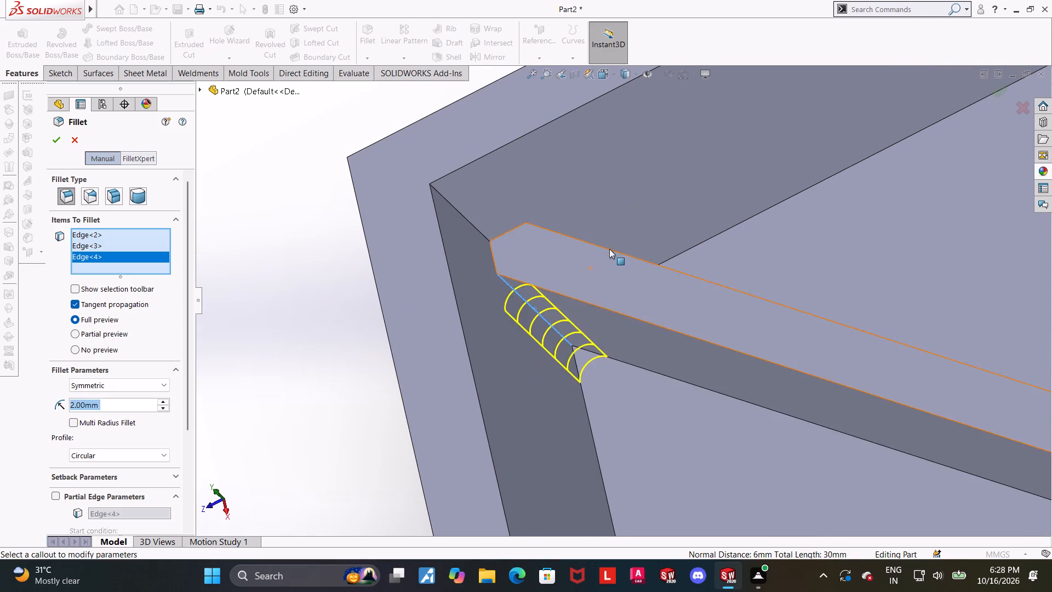
middle_drag(610, 246, 570, 327)
click(590, 251)
scroll(590, 258, up, 8)
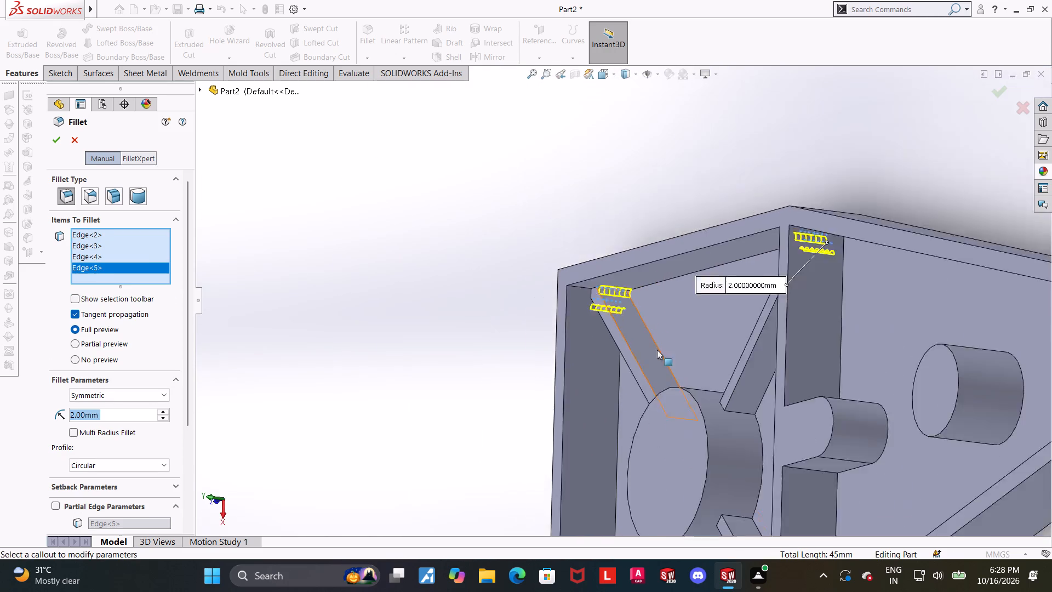
Add to the 2 mm fillet the tapered section's inner vertical corner between the -X tapered wall and the cross wall.
scroll(657, 350, up, 3)
middle_drag(668, 417, 704, 371)
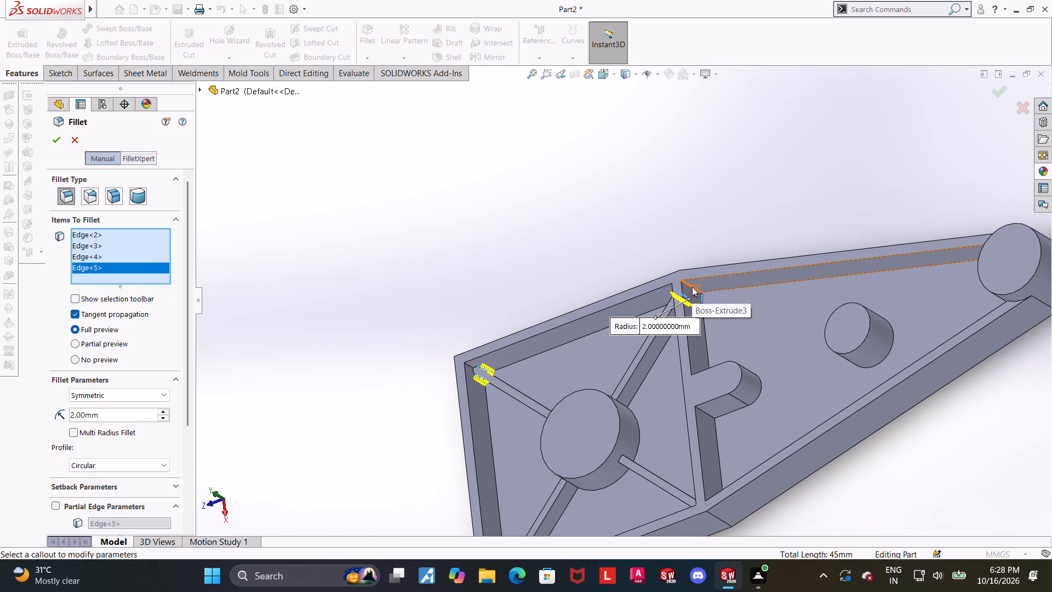
click(692, 287)
Add to the 2 mm fillet both vertical edges where the rib meets the frame's +X corner at the cross wall.
scroll(693, 312, up, 4)
middle_drag(594, 421, 704, 447)
scroll(695, 408, down, 5)
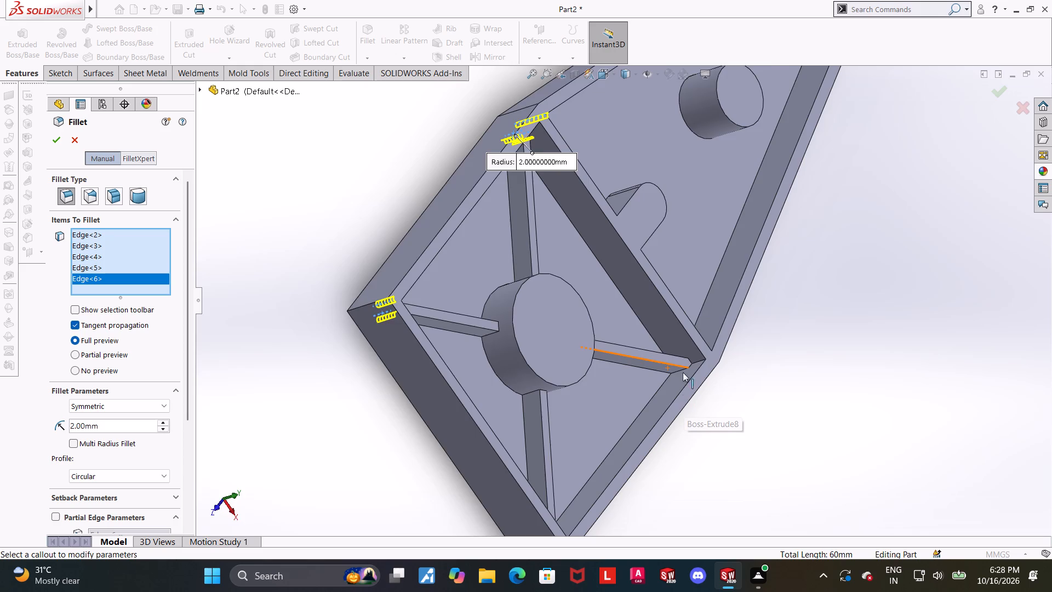
scroll(681, 365, down, 5)
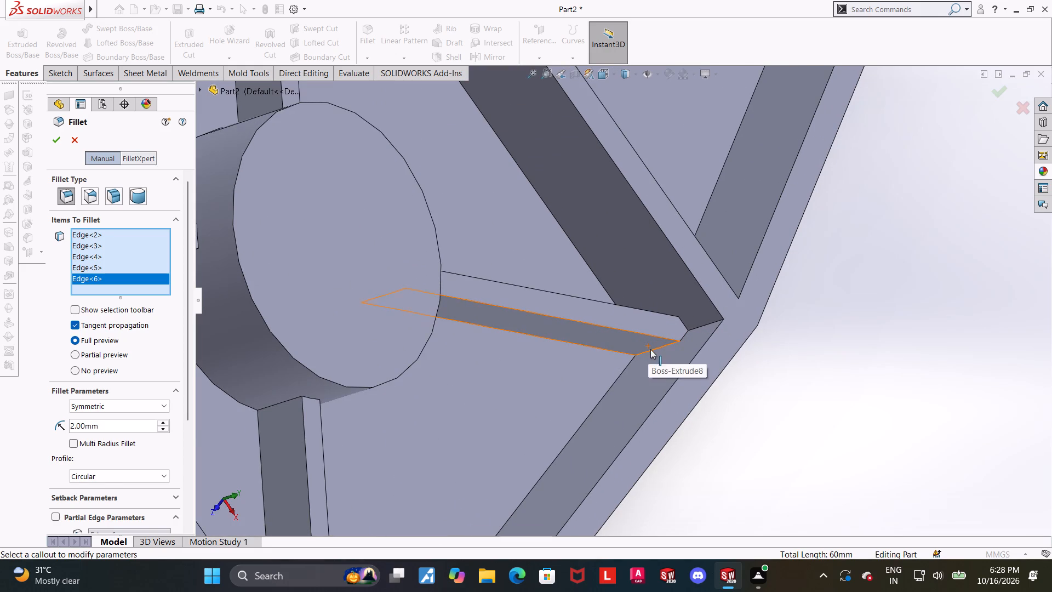
click(650, 350)
scroll(647, 345, up, 2)
middle_drag(653, 278, 662, 327)
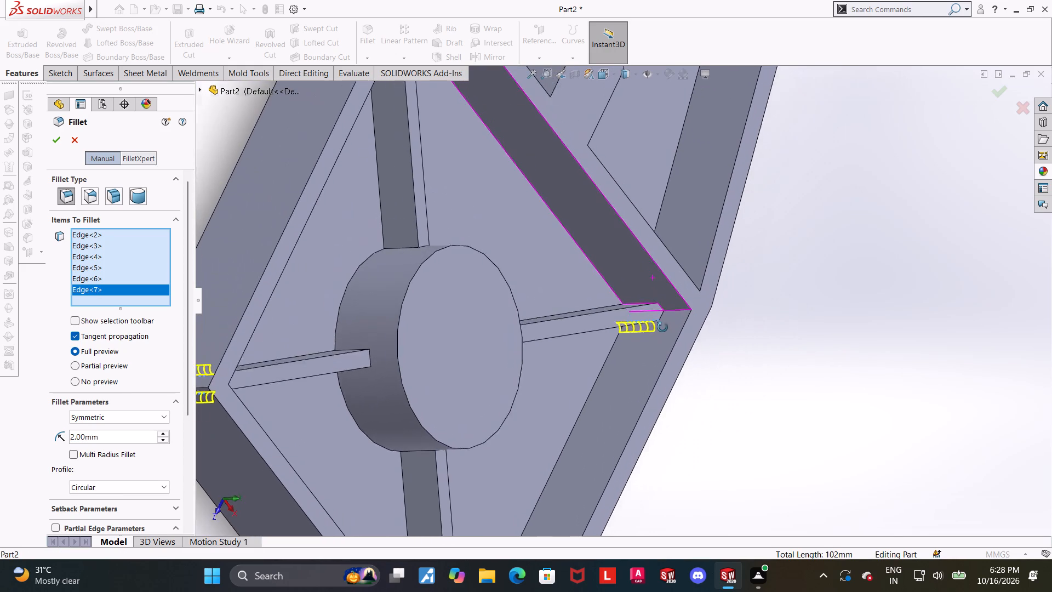
middle_drag(662, 327, 662, 347)
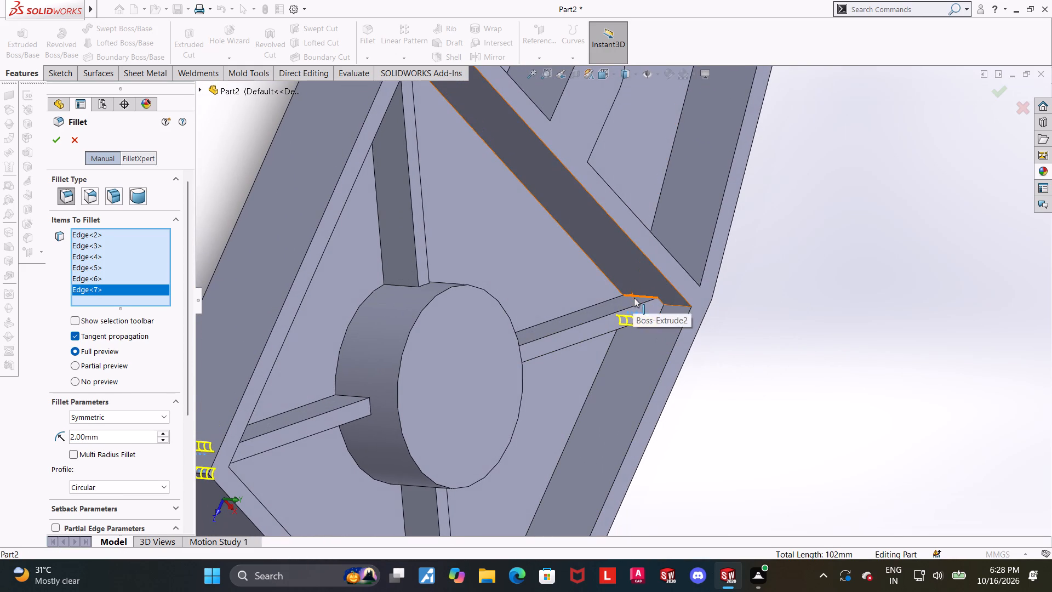
click(634, 298)
Add to the 2 mm fillet both vertical edges where the last rib meets the frame's outer +X corner, away from the taper.
scroll(634, 297, up, 6)
middle_drag(663, 367, 502, 445)
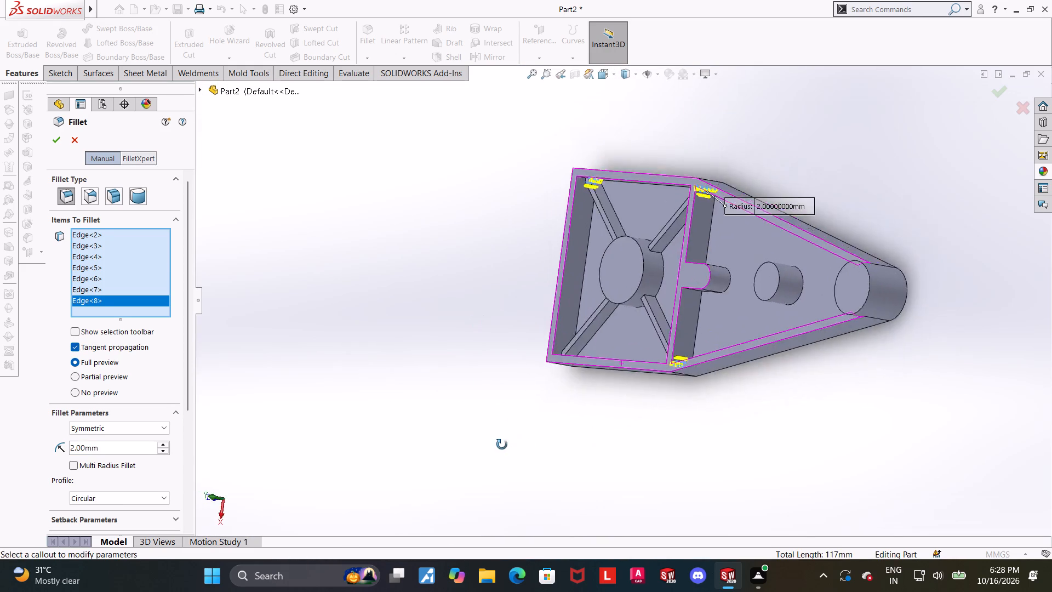
middle_drag(502, 445, 532, 494)
middle_drag(695, 223, 764, 295)
scroll(659, 128, down, 3)
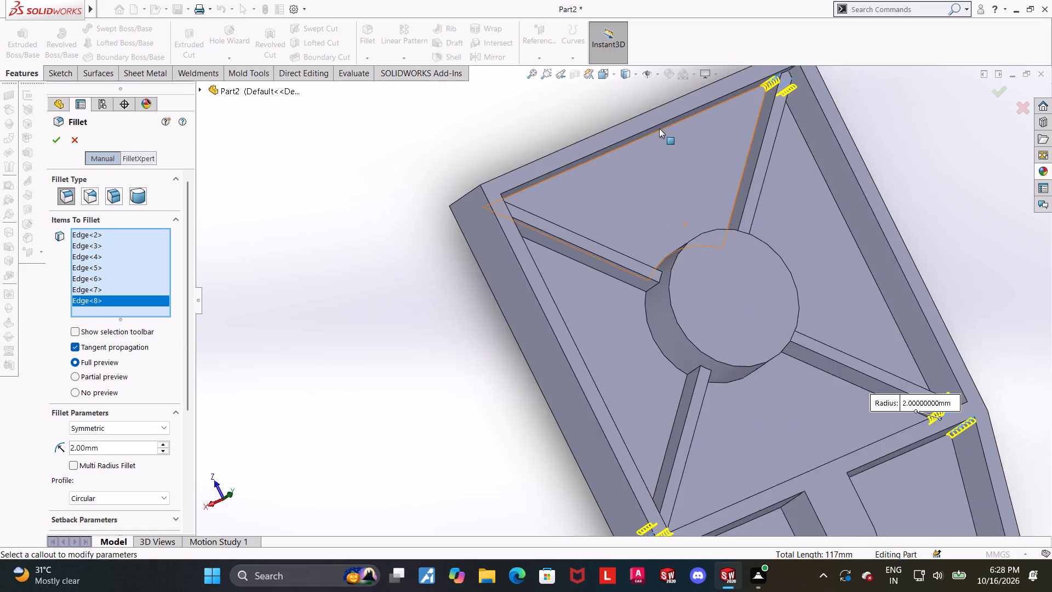
scroll(659, 128, down, 2)
middle_drag(637, 136, 571, 111)
scroll(451, 243, down, 4)
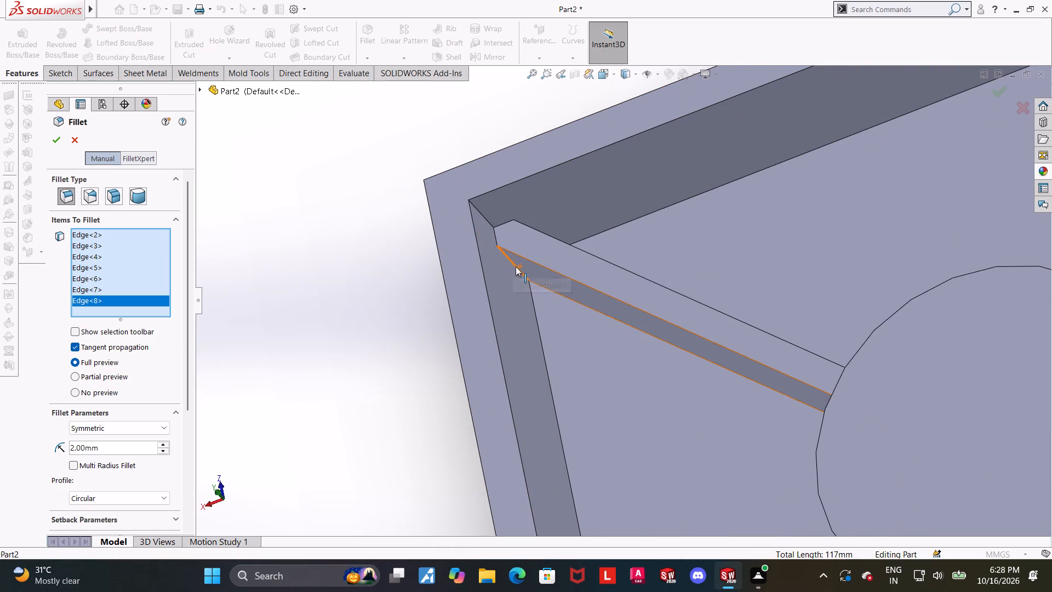
click(513, 266)
right_click(83, 310)
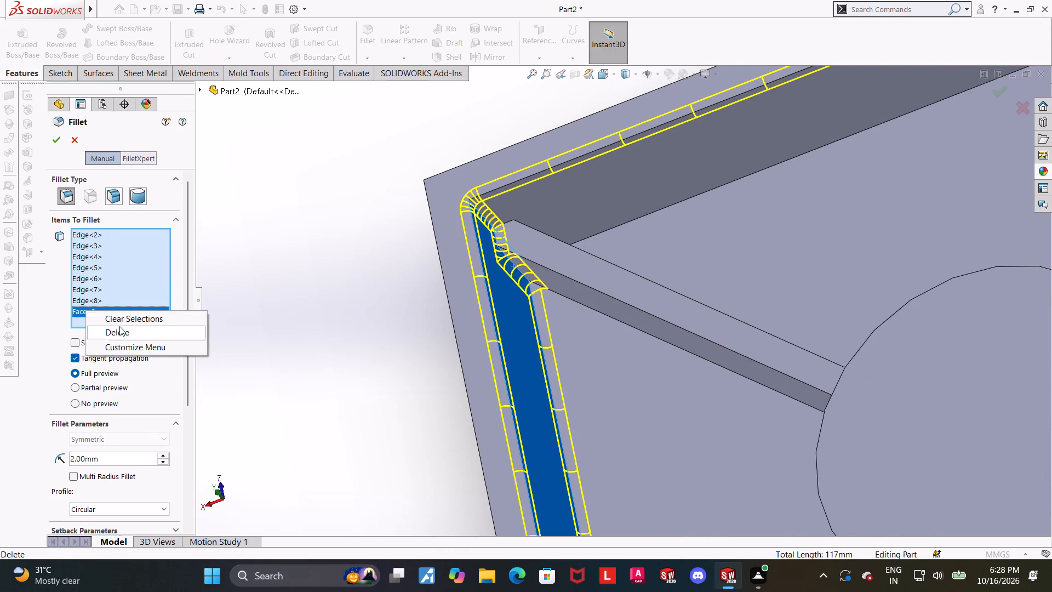
click(119, 335)
click(516, 267)
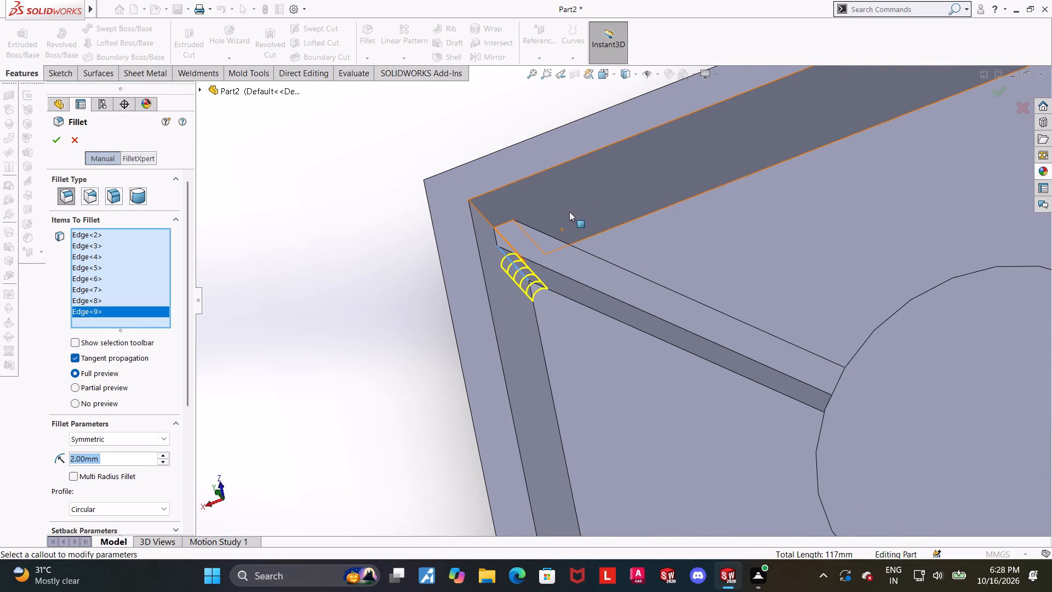
middle_drag(569, 212, 541, 252)
click(550, 231)
Add the inner vertical corner between the +X tapered wall and the cross wall, and finish the 2 mm fillet.
scroll(550, 231, up, 12)
middle_drag(693, 413, 831, 255)
scroll(647, 405, up, 1)
middle_drag(647, 405, 720, 414)
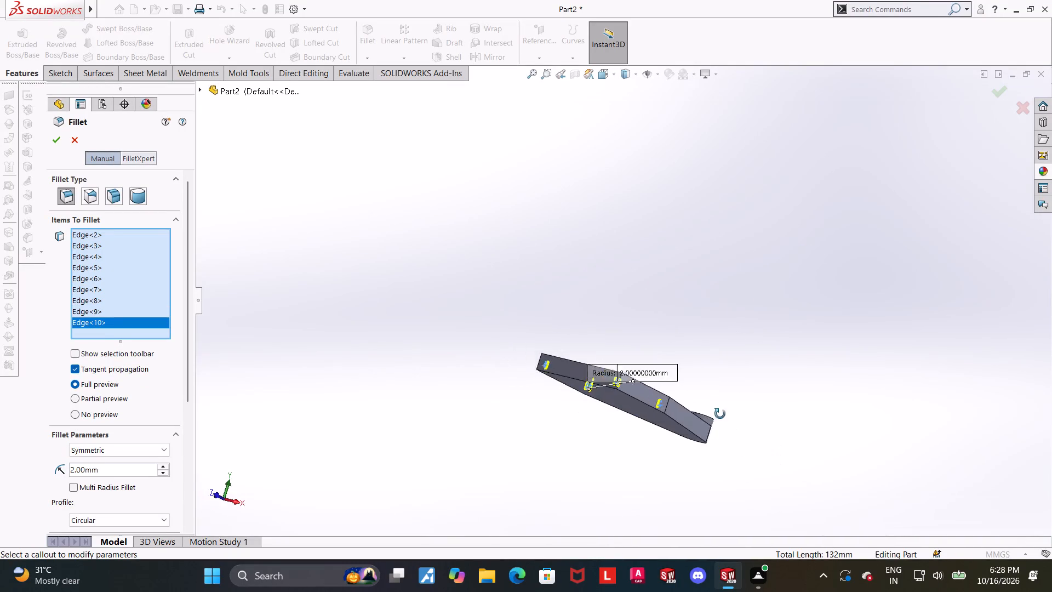
middle_drag(720, 414, 725, 492)
middle_drag(705, 406, 733, 451)
scroll(710, 413, down, 2)
middle_drag(710, 415, 687, 446)
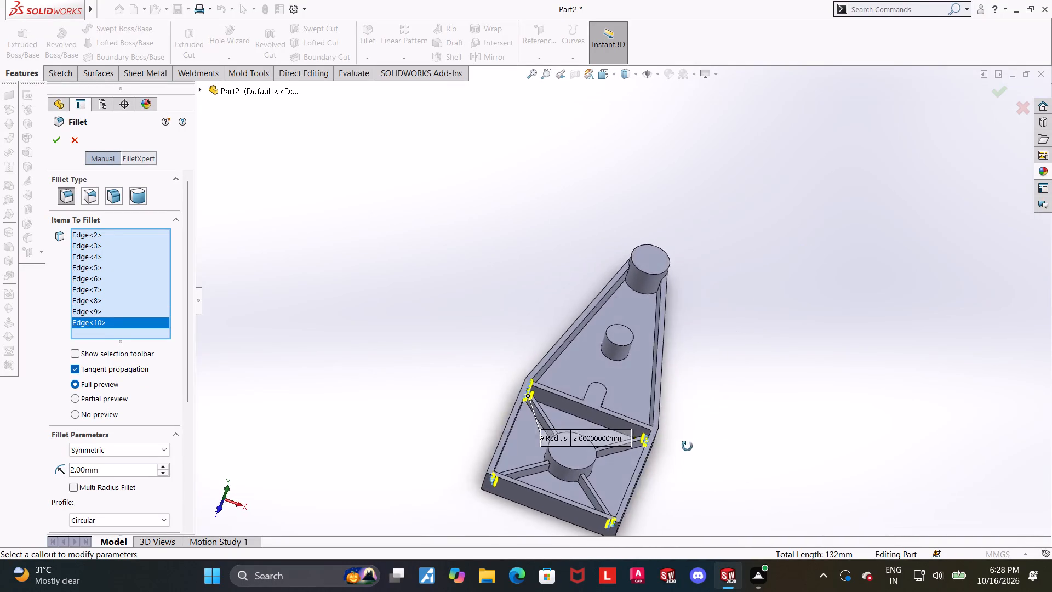
middle_drag(687, 446, 678, 520)
middle_drag(670, 408, 675, 437)
scroll(673, 428, down, 3)
middle_drag(747, 442, 751, 455)
middle_drag(691, 402, 690, 403)
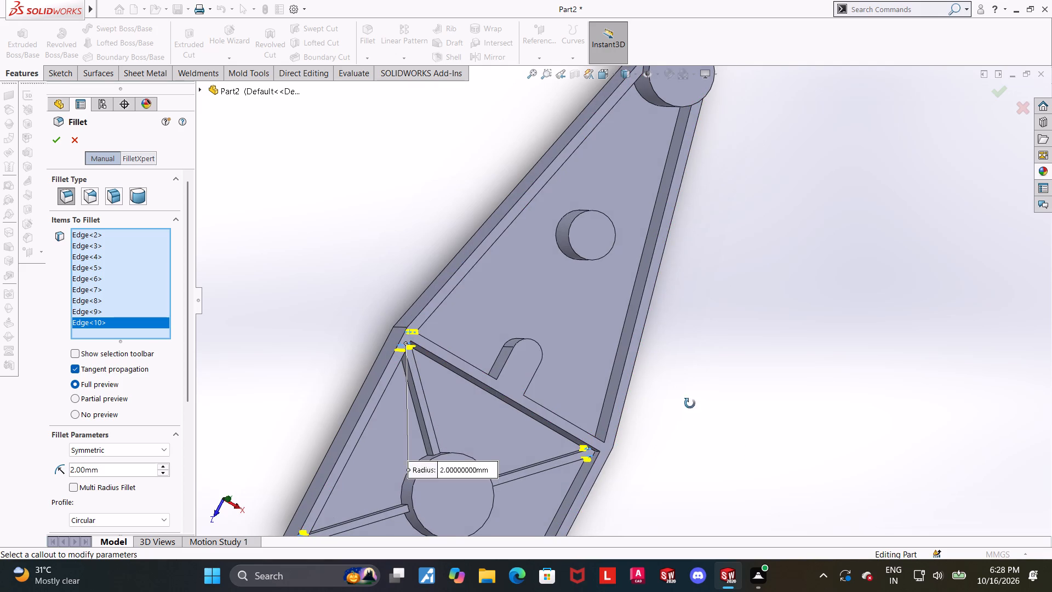
middle_drag(690, 403, 687, 461)
scroll(615, 378, down, 4)
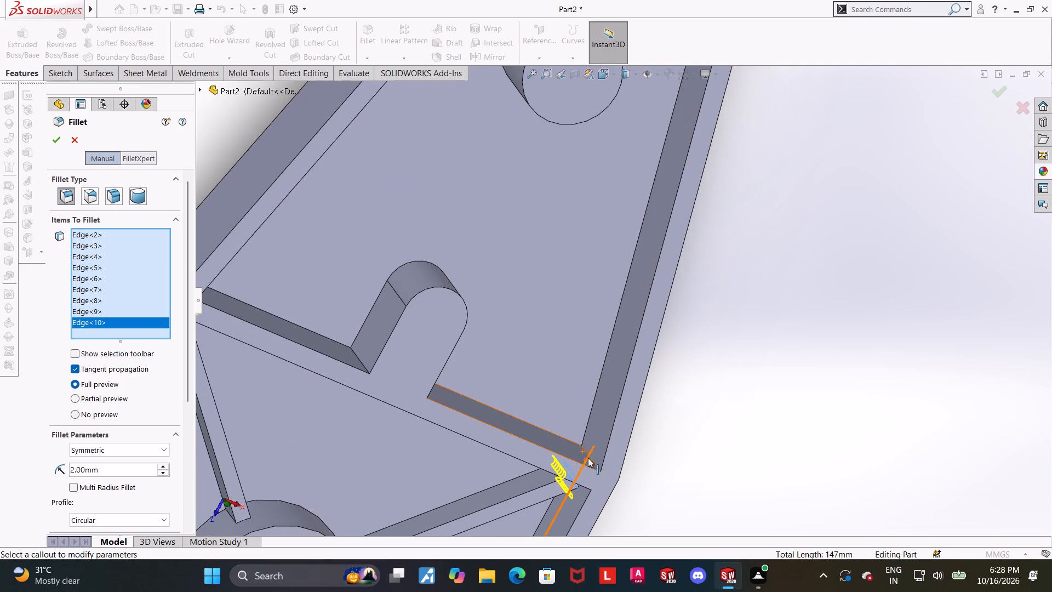
click(590, 456)
scroll(663, 402, up, 5)
scroll(668, 277, up, 1)
middle_drag(658, 246, 650, 139)
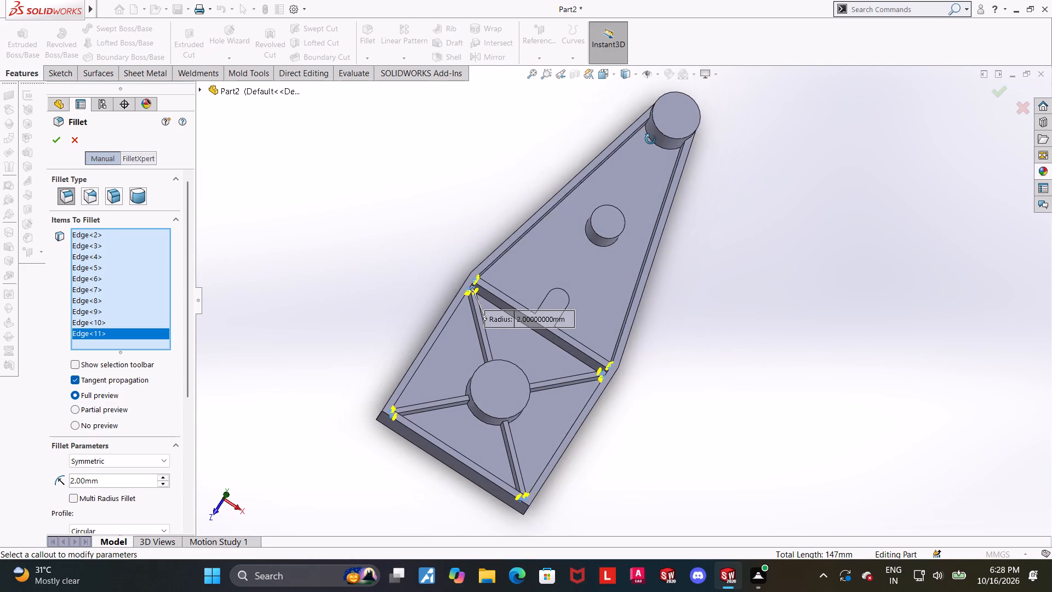
middle_drag(650, 139, 643, 135)
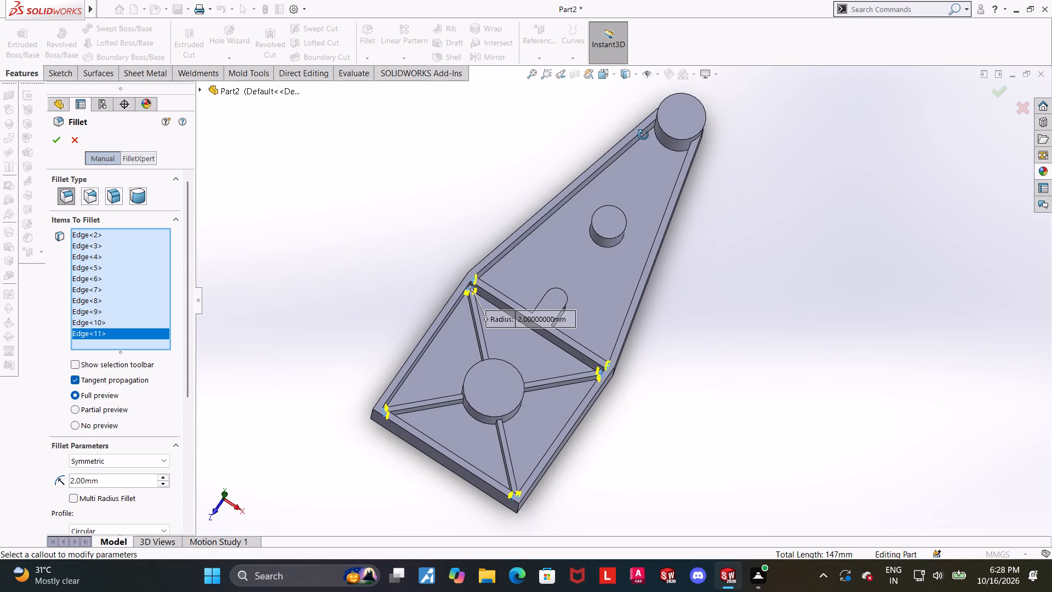
middle_drag(643, 135, 650, 92)
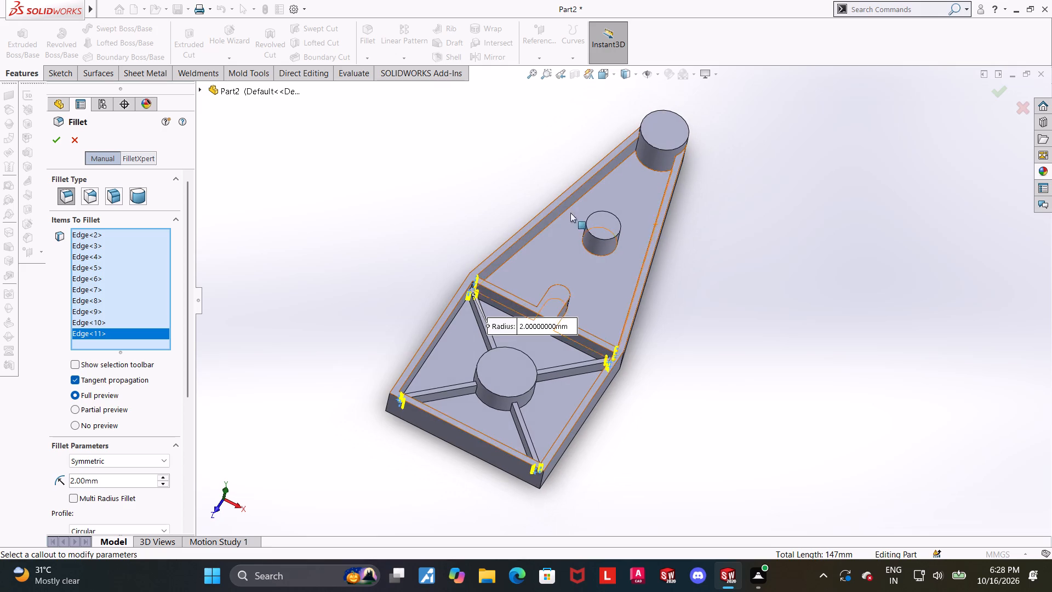
click(56, 143)
click(820, 305)
Examine the filleted rib ends and tapered wall corners from several angles, including the isometric view.
middle_drag(650, 343, 647, 308)
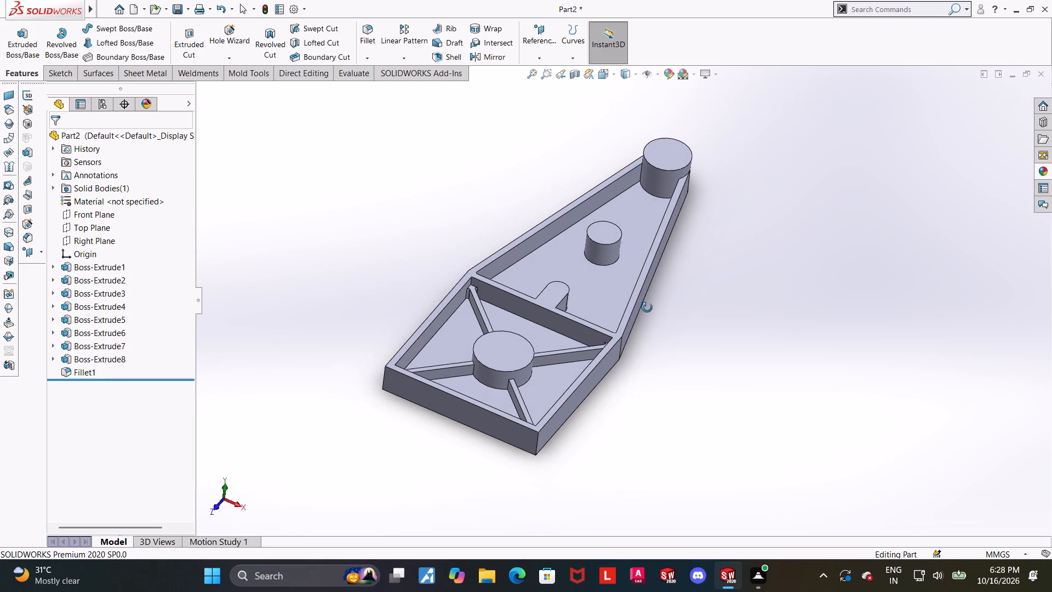
middle_drag(647, 308, 644, 293)
scroll(555, 289, down, 1)
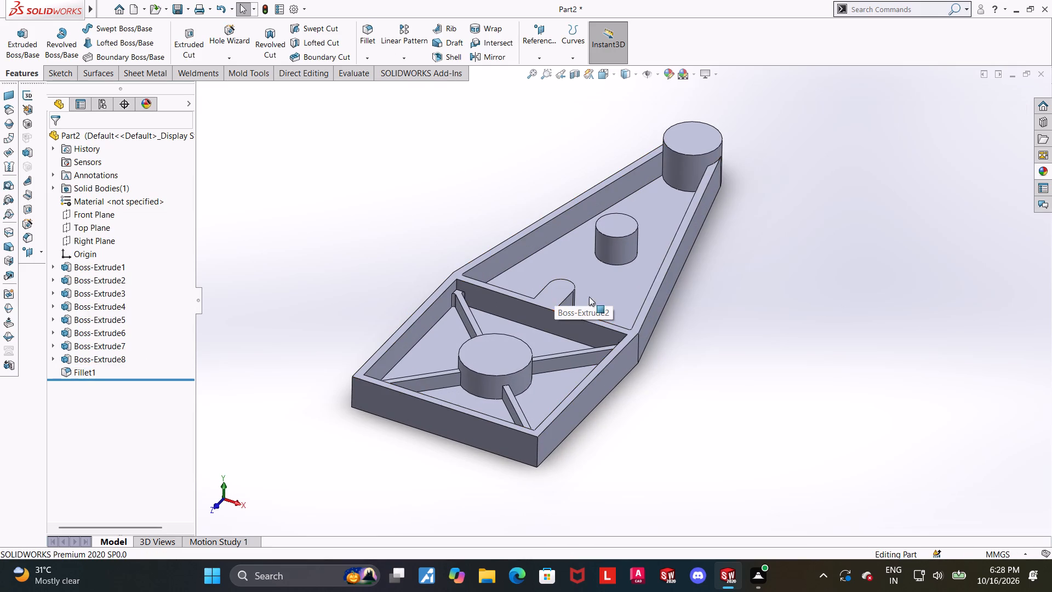
key(ctrl+7)
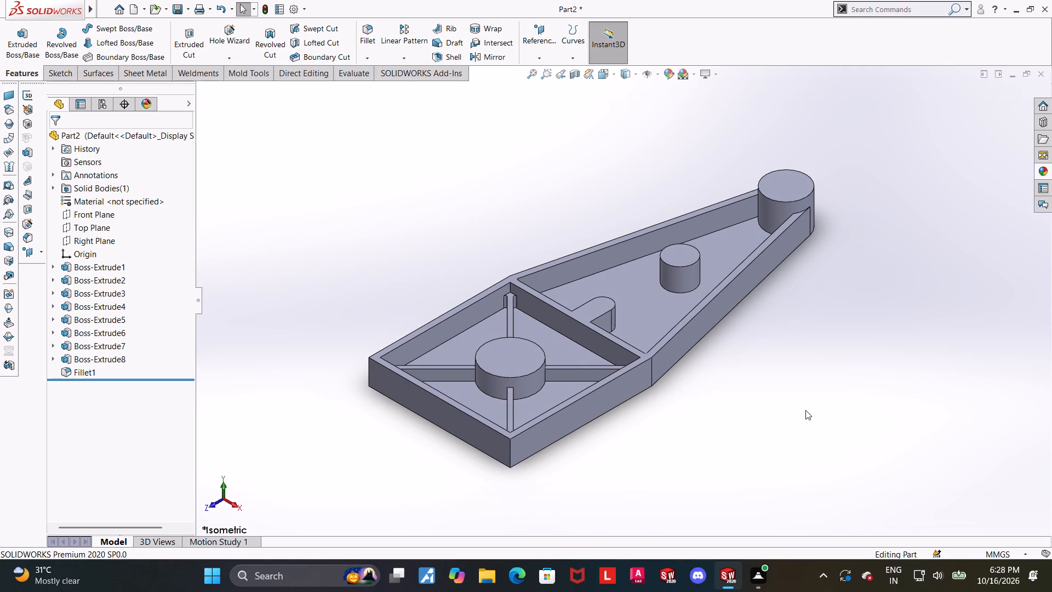
scroll(777, 404, up, 1)
scroll(558, 324, down, 1)
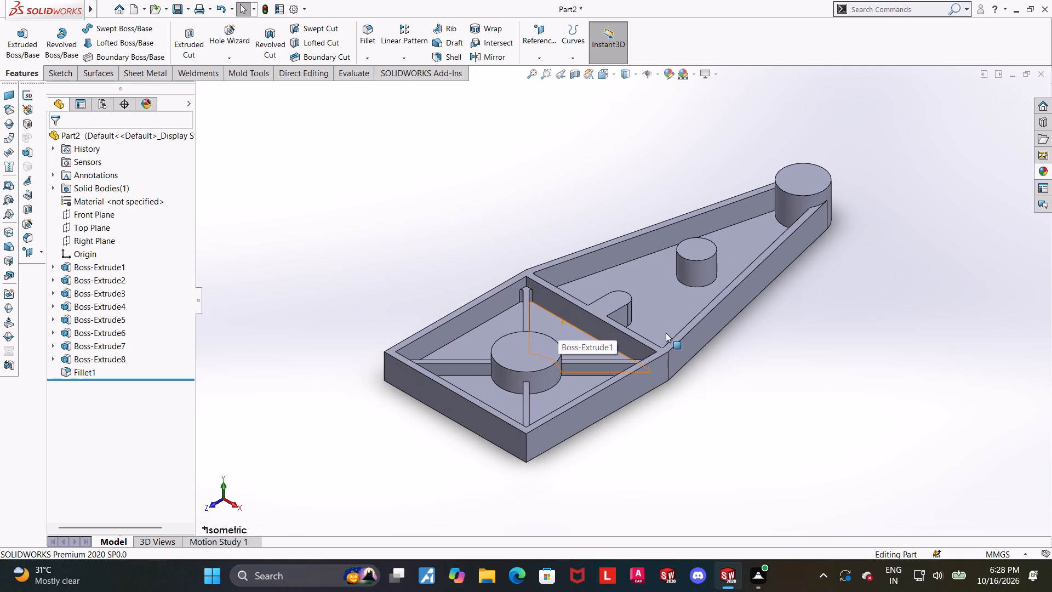
scroll(769, 344, up, 1)
middle_drag(760, 335, 820, 358)
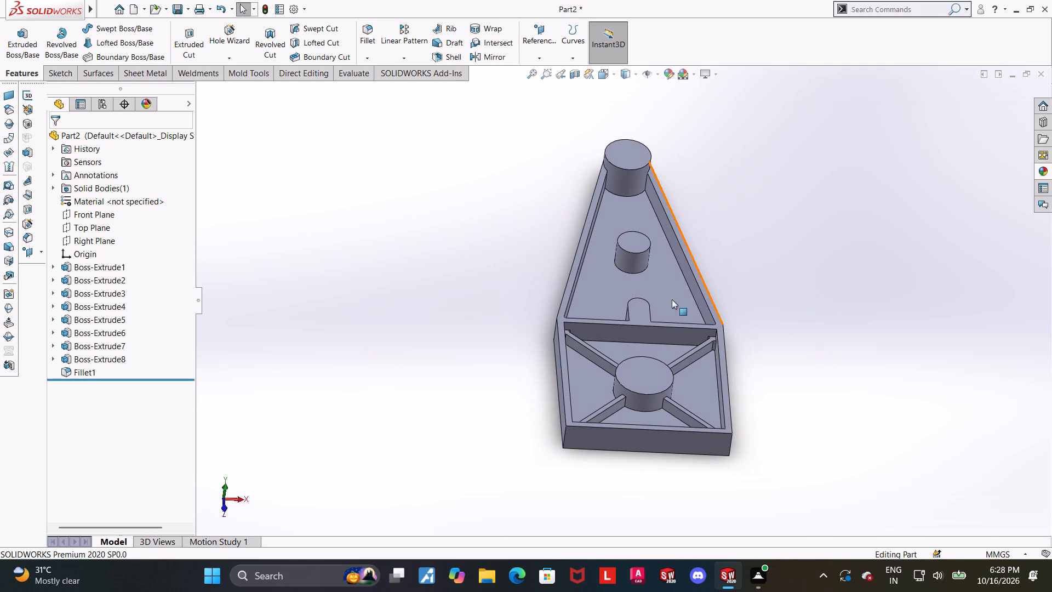
Start a sketch on the tapered section's floor and draw a centre line about 270 mm long from the cross wall's frame-side edge to the end boss.
click(637, 283)
click(690, 251)
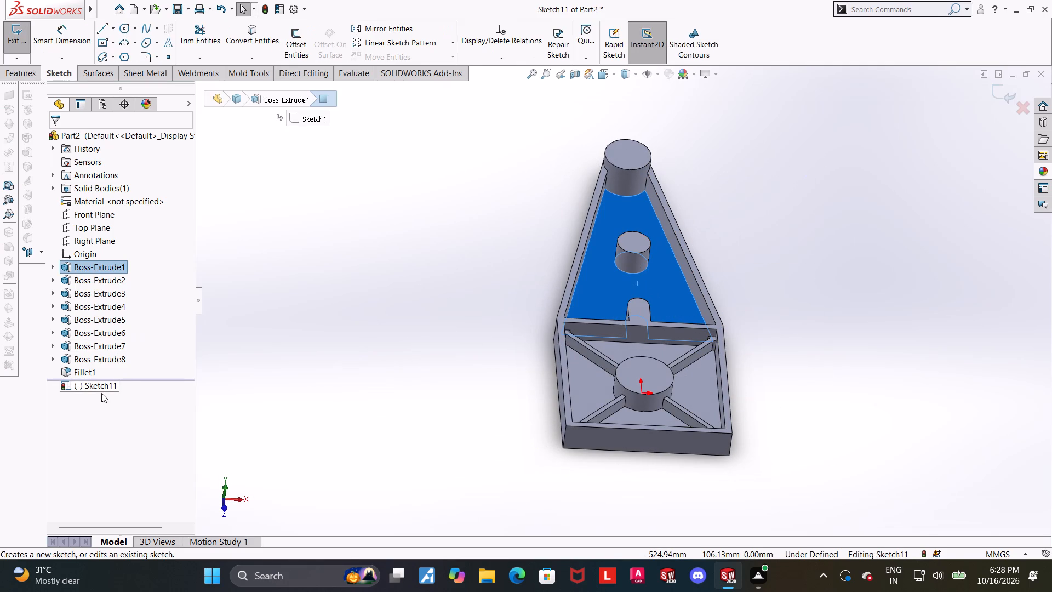
click(100, 385)
click(123, 373)
scroll(753, 231, down, 1)
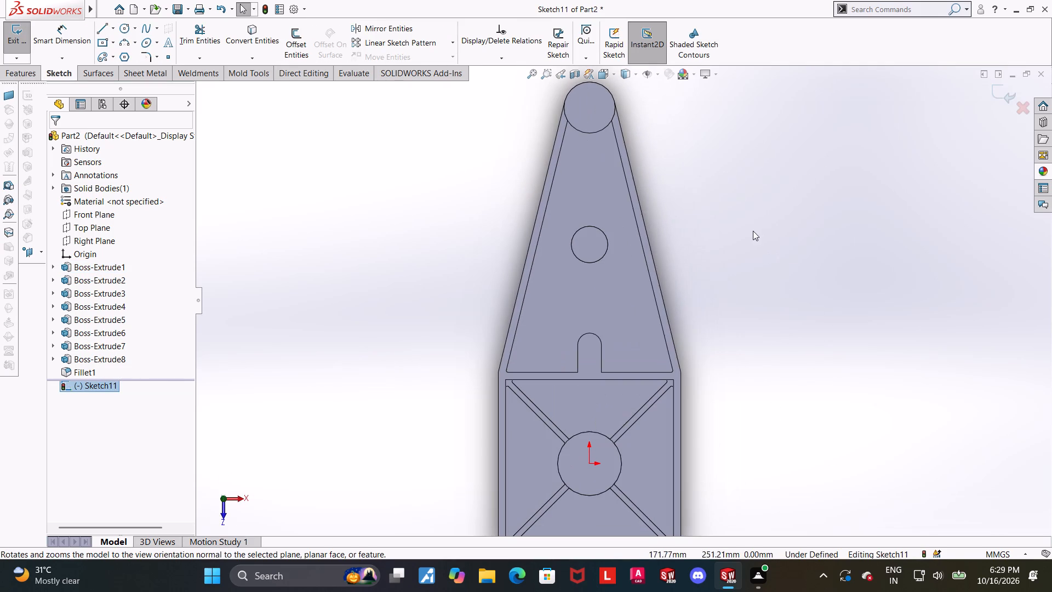
click(108, 28)
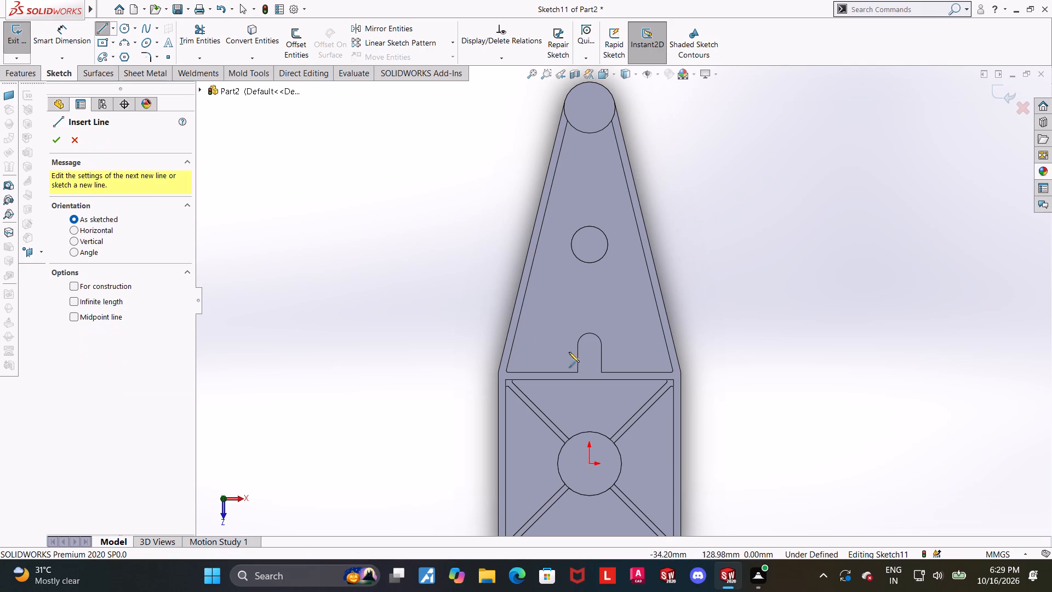
click(589, 379)
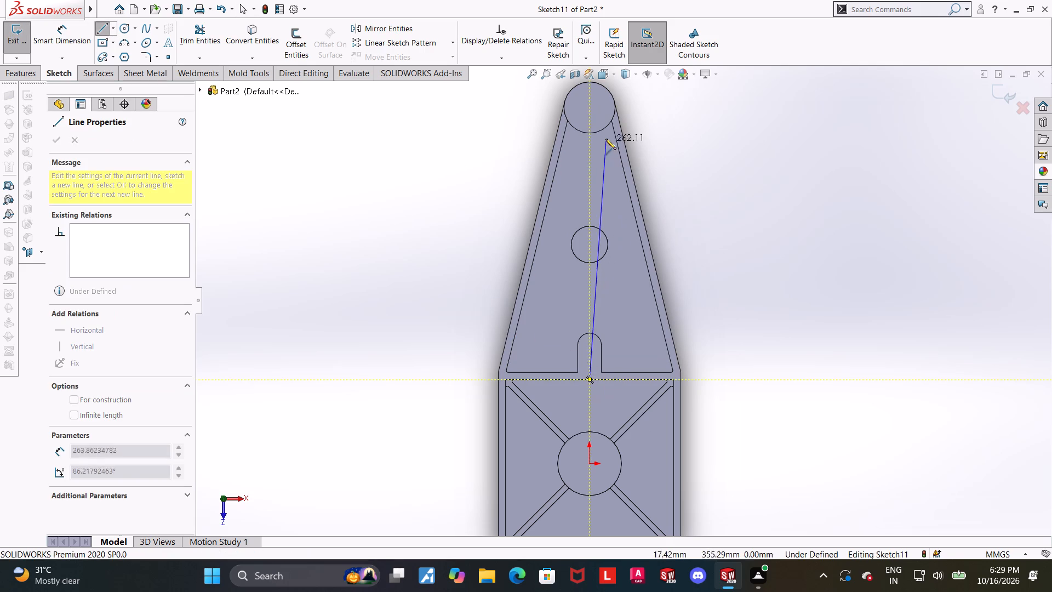
click(590, 133)
key(Escape)
key(Escape)
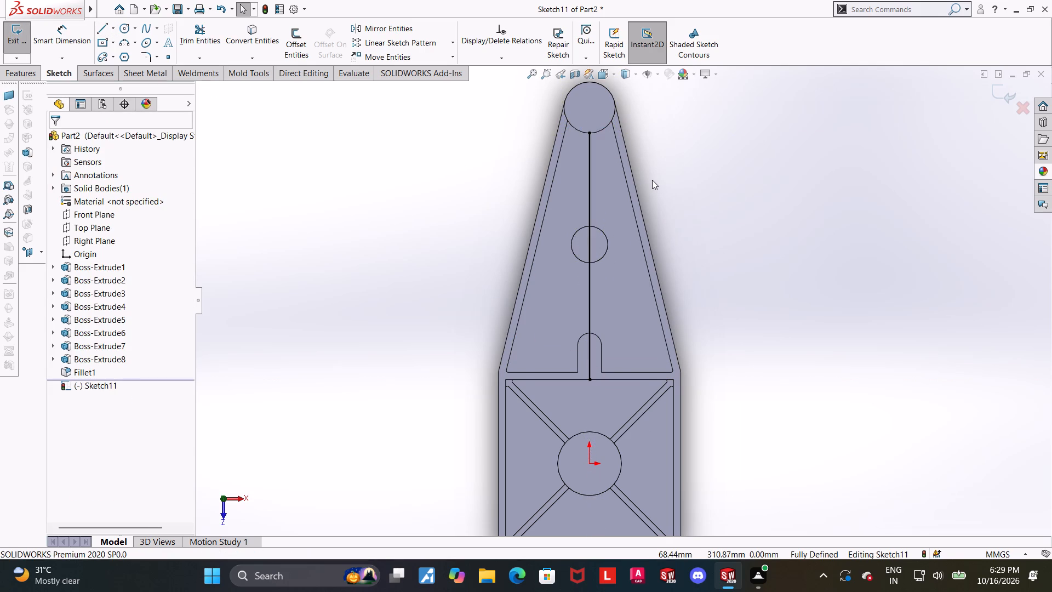
scroll(652, 180, up, 1)
scroll(622, 202, down, 2)
key(Escape)
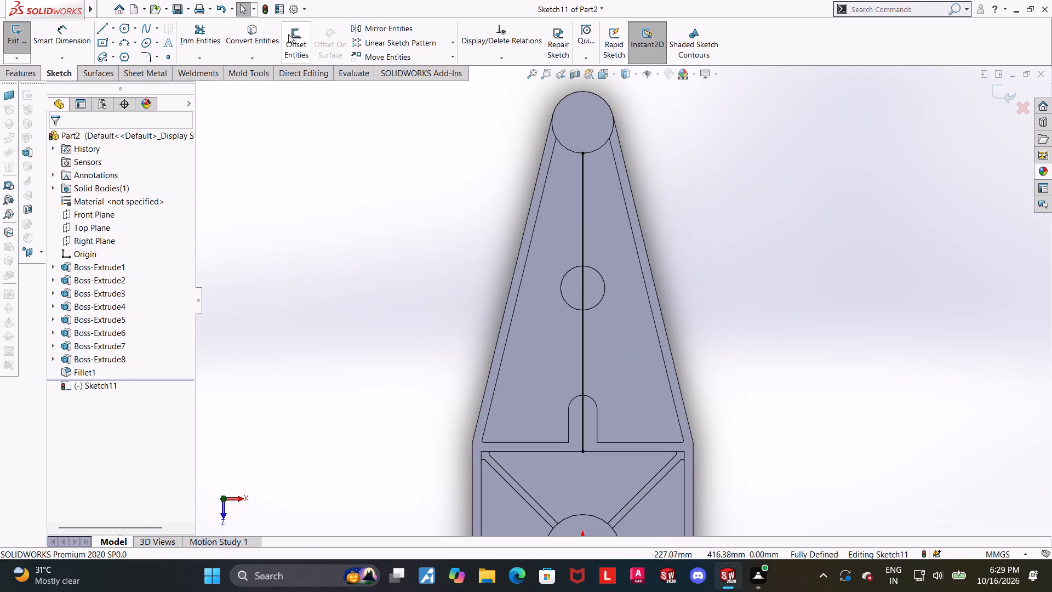
Offset the centre line bi-directionally by 4 mm with dimensions added.
click(299, 35)
click(582, 224)
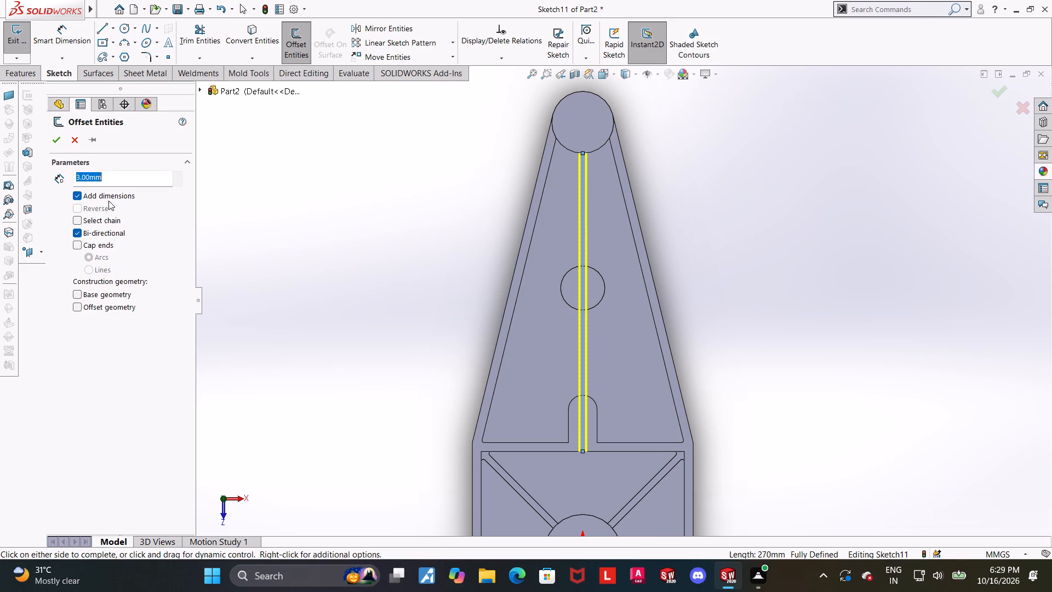
scroll(368, 269, up, 1)
scroll(392, 271, down, 1)
scroll(405, 277, up, 1)
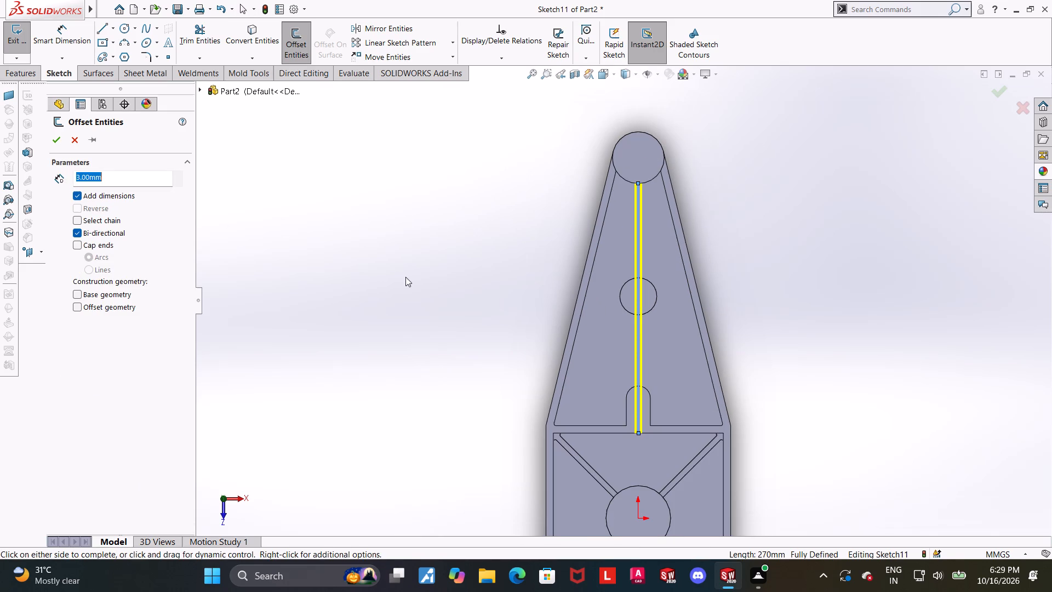
key(4)
key(Return)
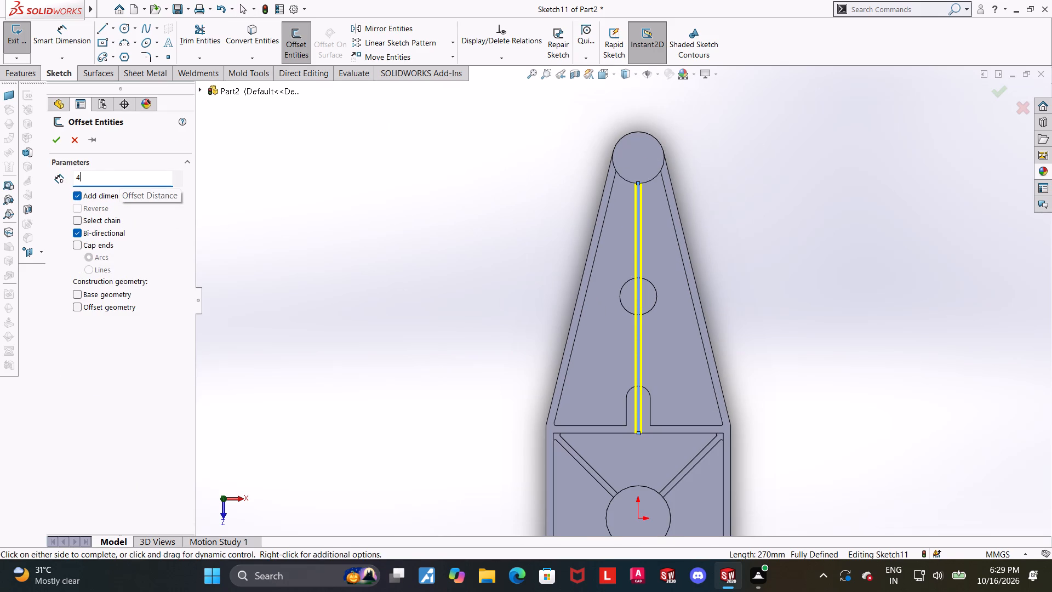
click(54, 135)
click(422, 270)
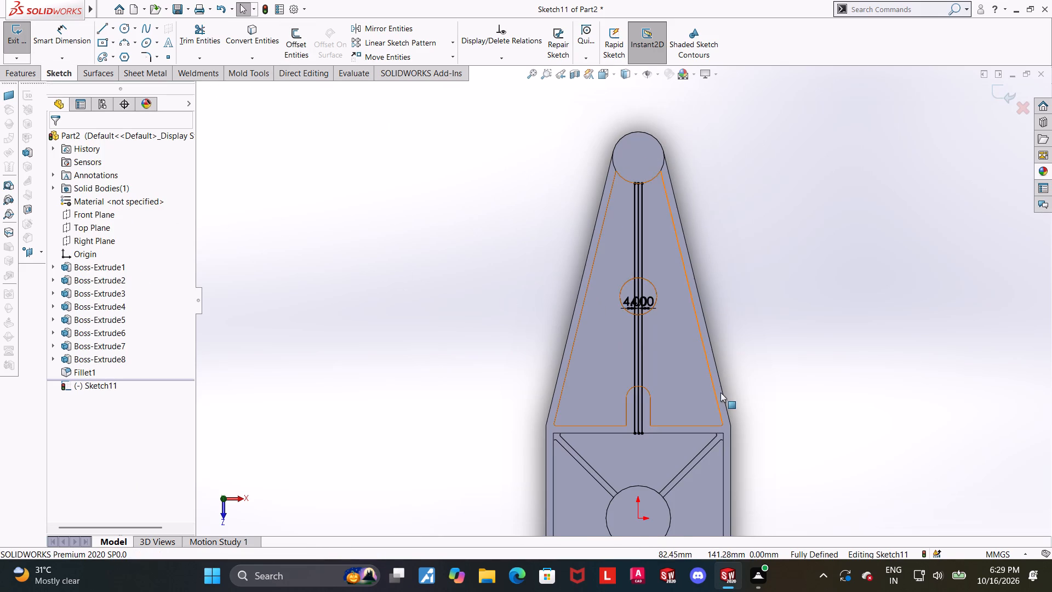
Delete the original centre line between the two offset lines.
scroll(693, 392, down, 3)
click(587, 418)
key(Delete)
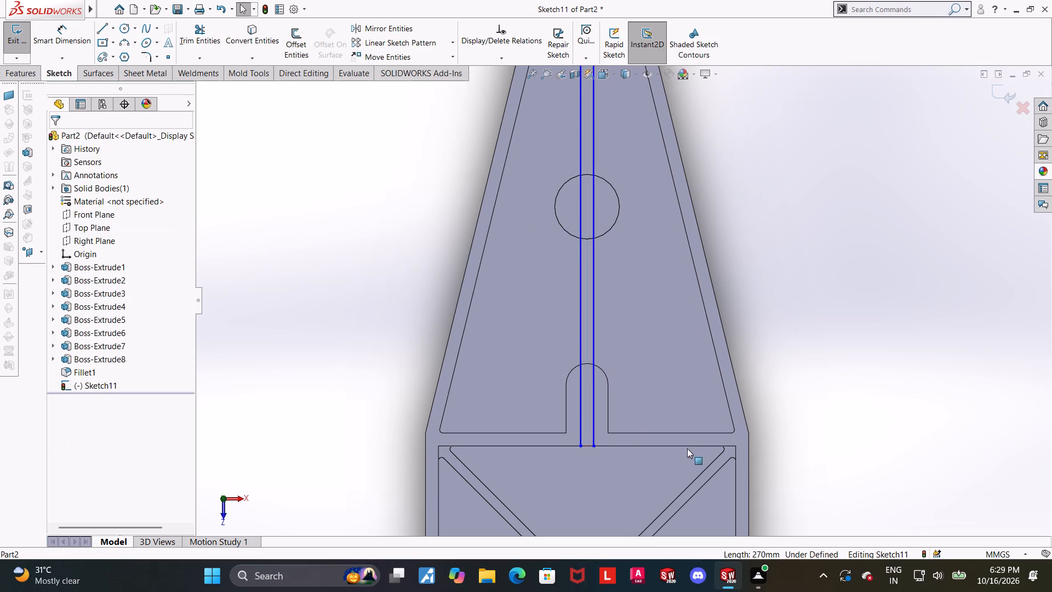
Close the strip at the cross wall with a short line joining the two offset lines' ends.
click(106, 31)
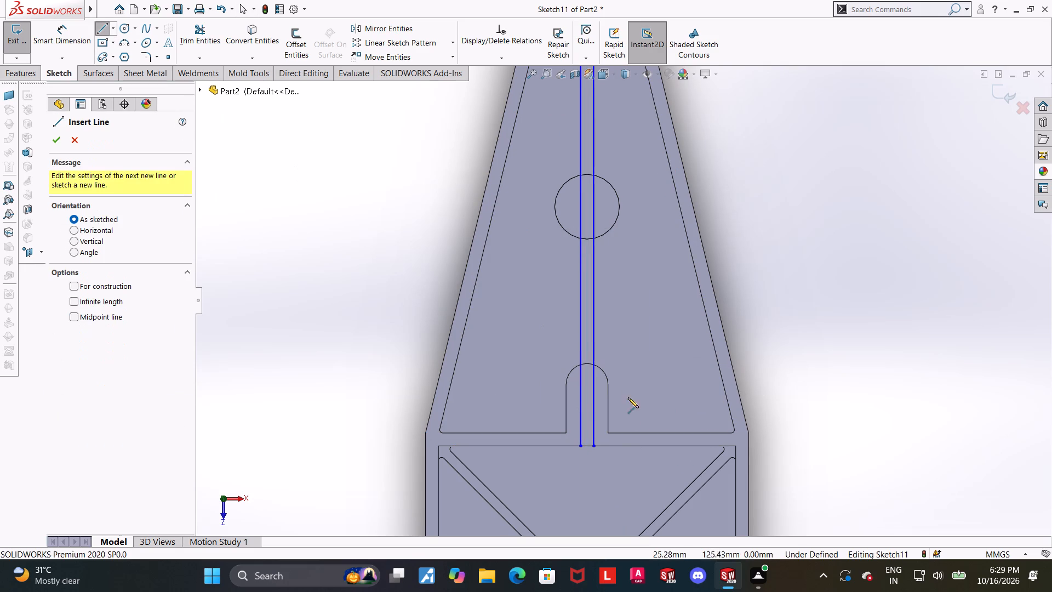
click(577, 447)
key(Escape)
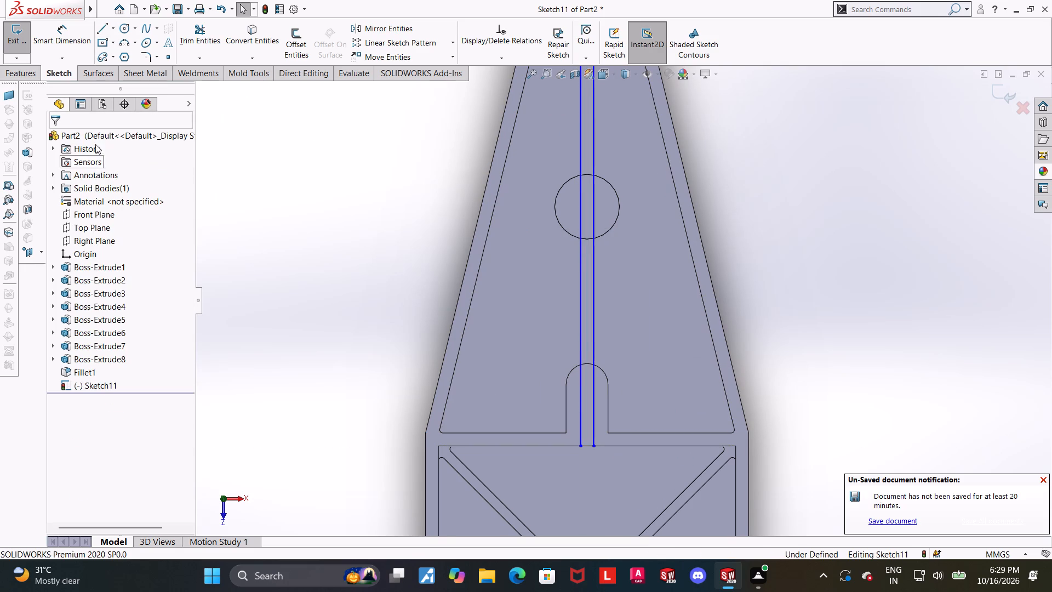
click(102, 32)
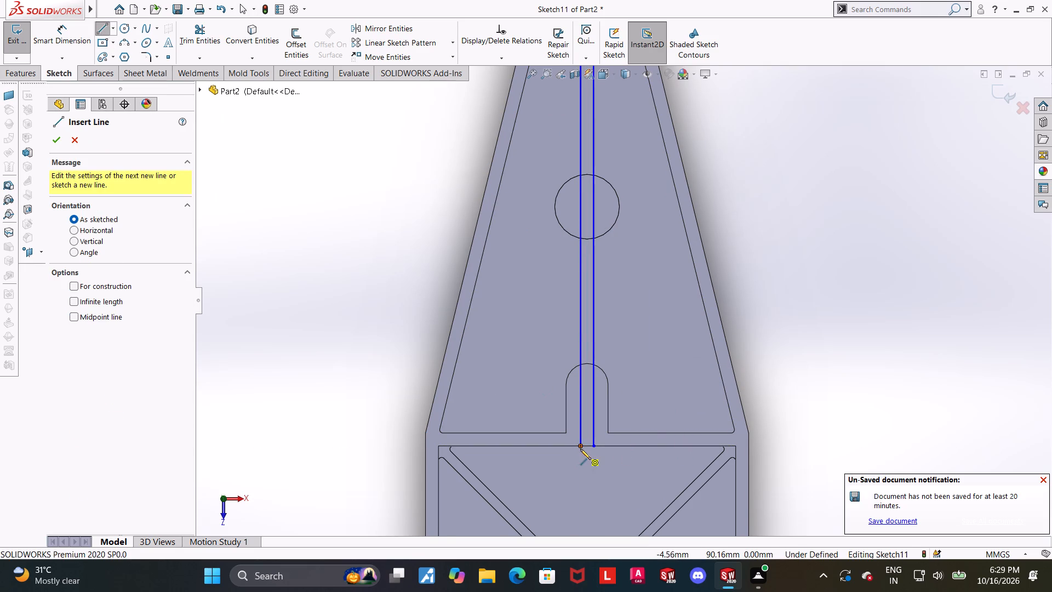
click(580, 448)
click(594, 447)
key(Escape)
scroll(594, 447, up, 4)
key(Escape)
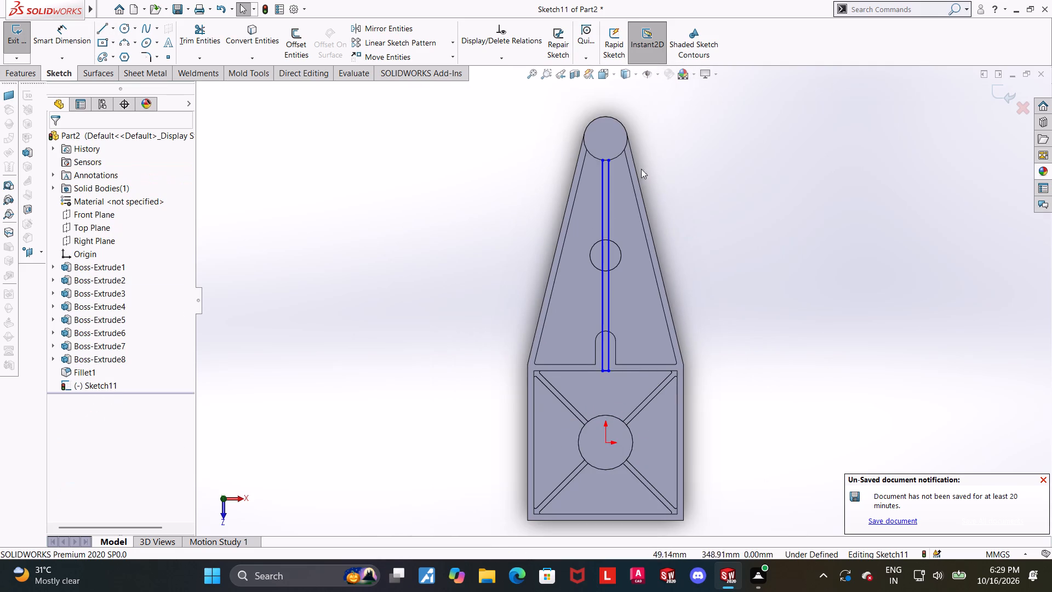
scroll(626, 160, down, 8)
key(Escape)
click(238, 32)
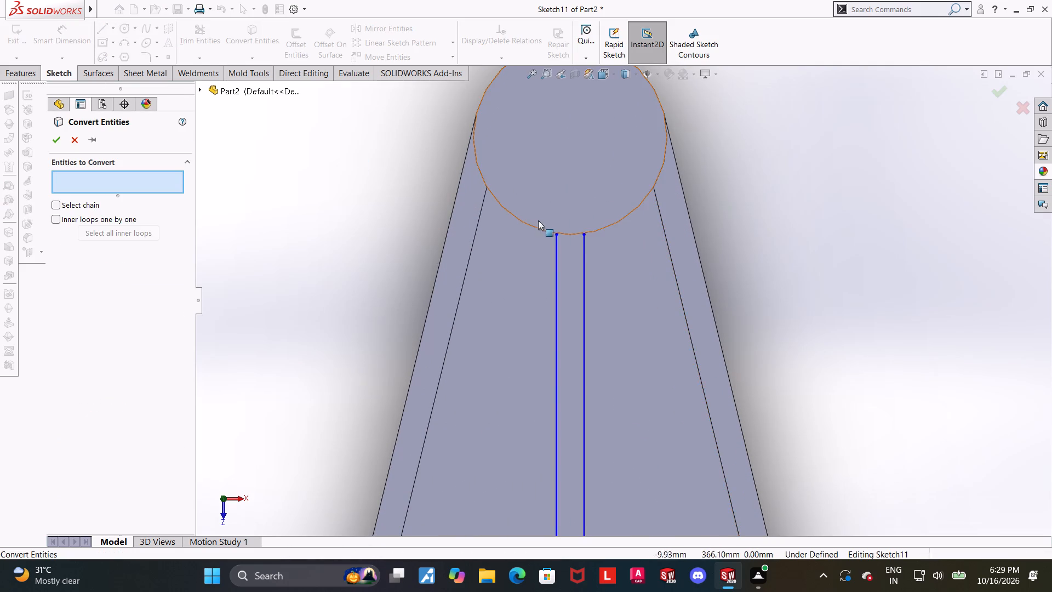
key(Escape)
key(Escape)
Extend the far ends of both long lines slightly past the end boss's edge into its circle.
drag(558, 234, 556, 220)
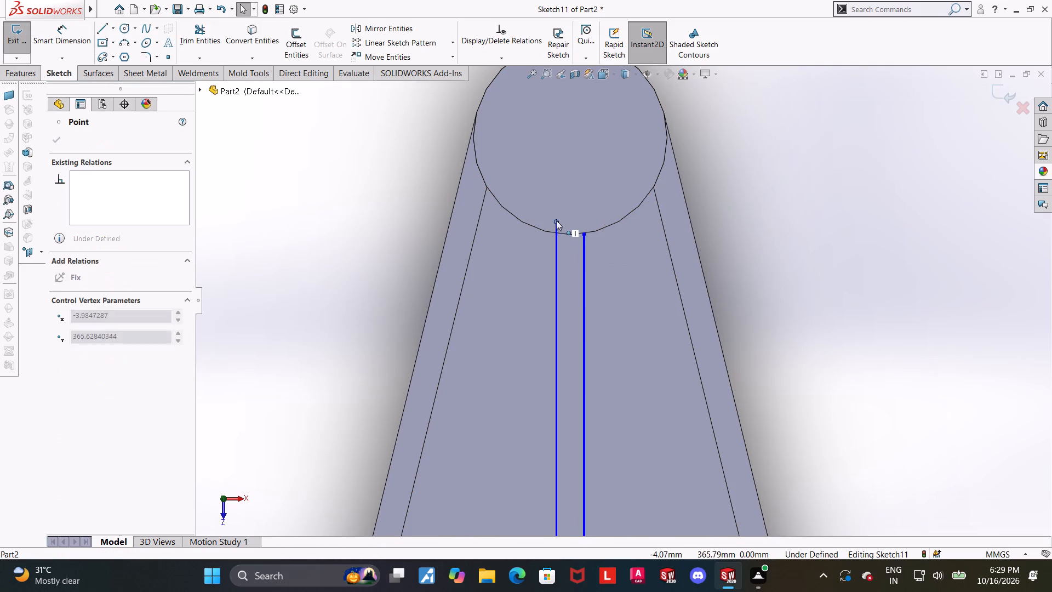
drag(556, 220, 556, 219)
drag(585, 235, 582, 216)
key(Escape)
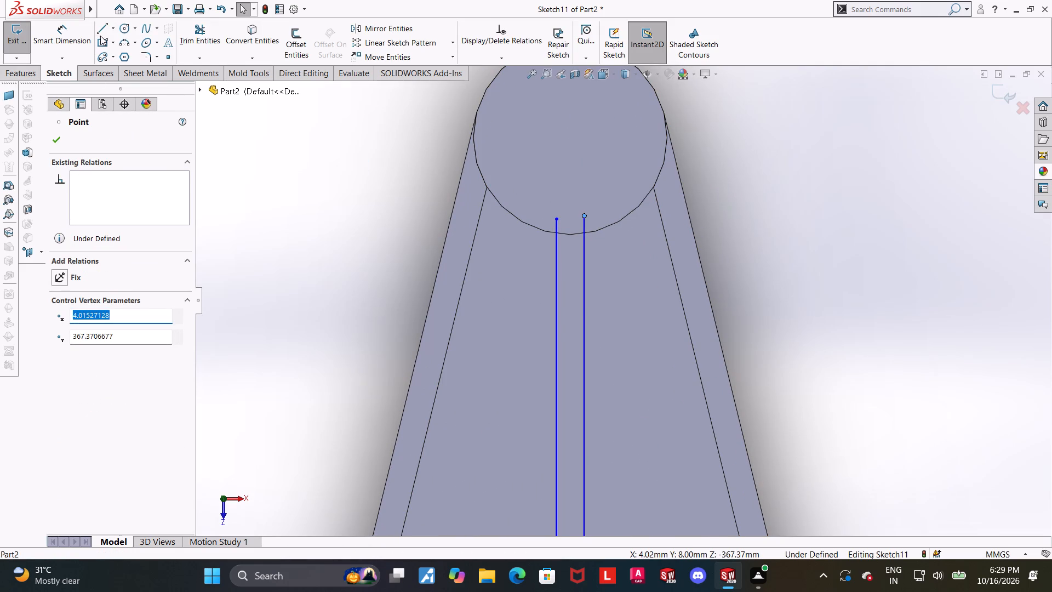
Join the two extended ends inside the end boss with a short line and make it horizontal.
click(101, 30)
click(557, 219)
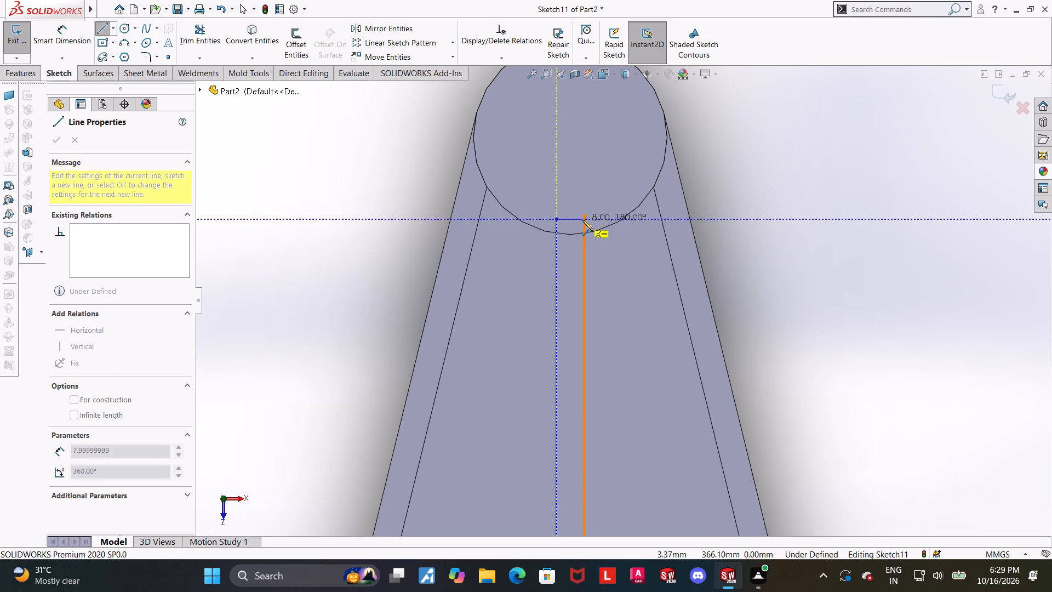
click(582, 218)
key(Escape)
key(Escape)
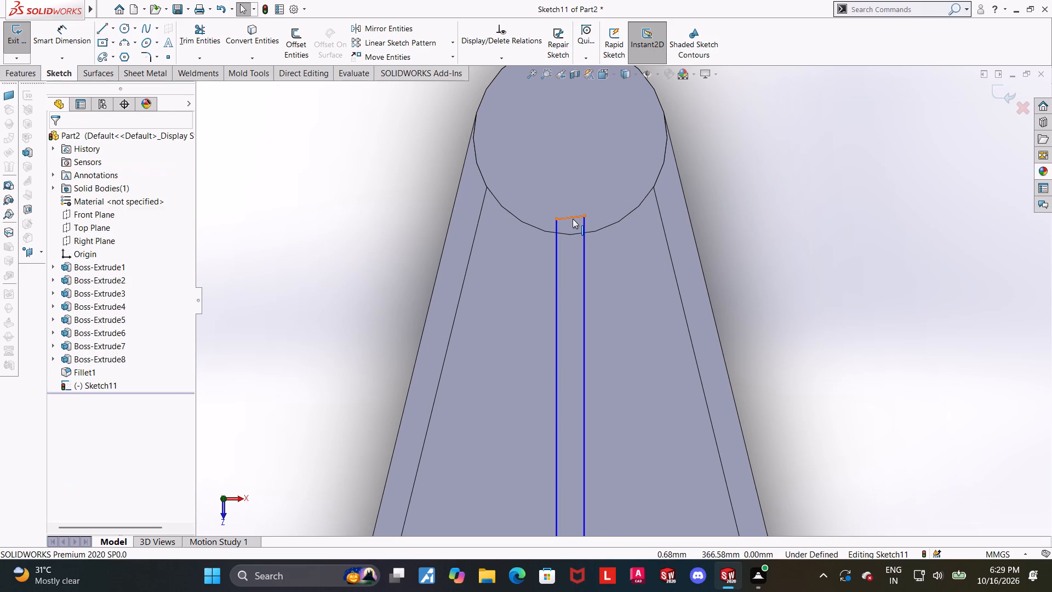
click(573, 219)
click(601, 169)
click(834, 275)
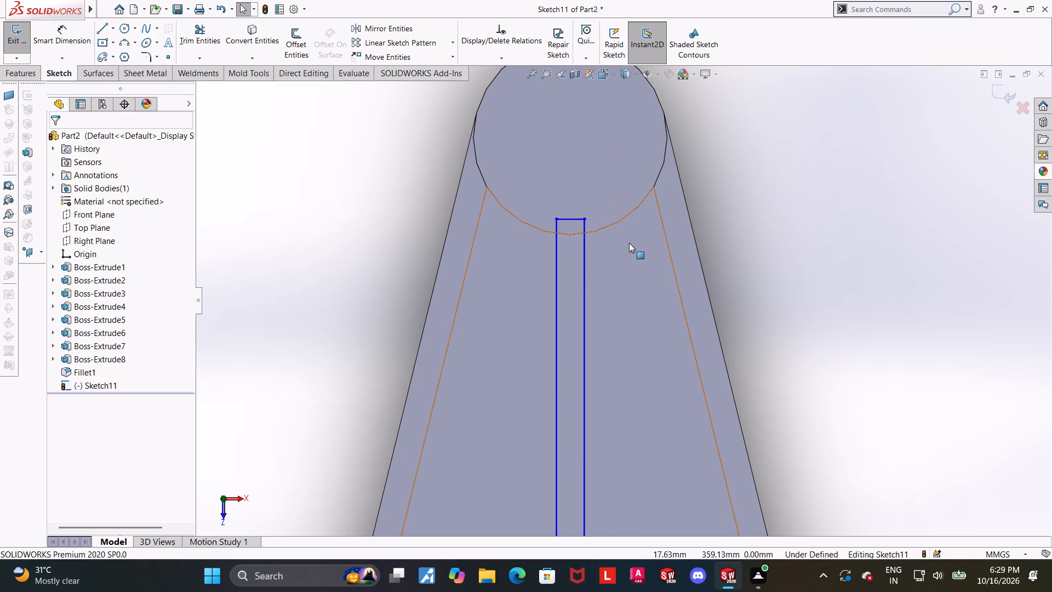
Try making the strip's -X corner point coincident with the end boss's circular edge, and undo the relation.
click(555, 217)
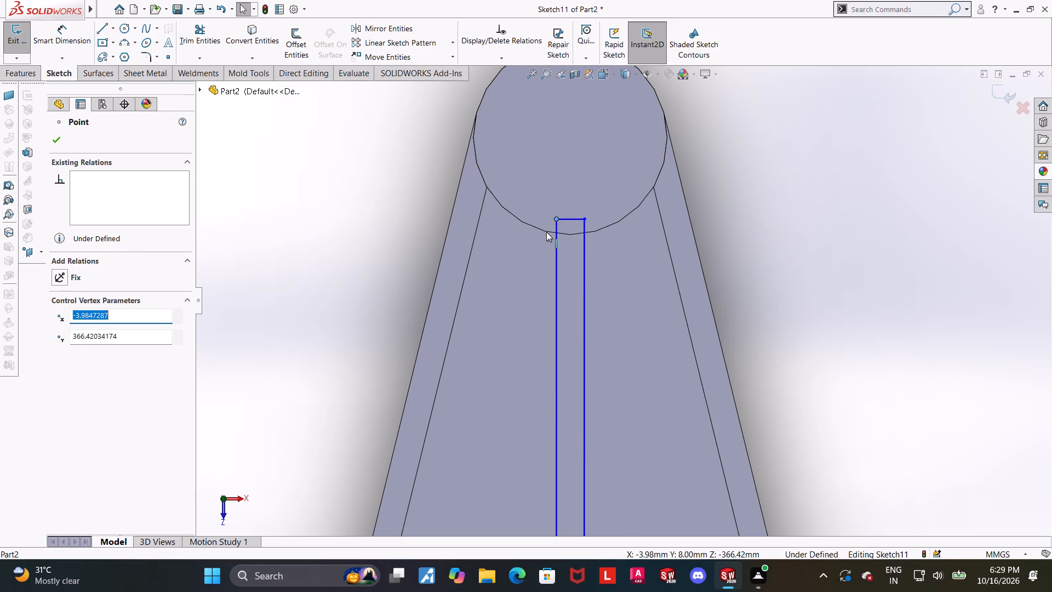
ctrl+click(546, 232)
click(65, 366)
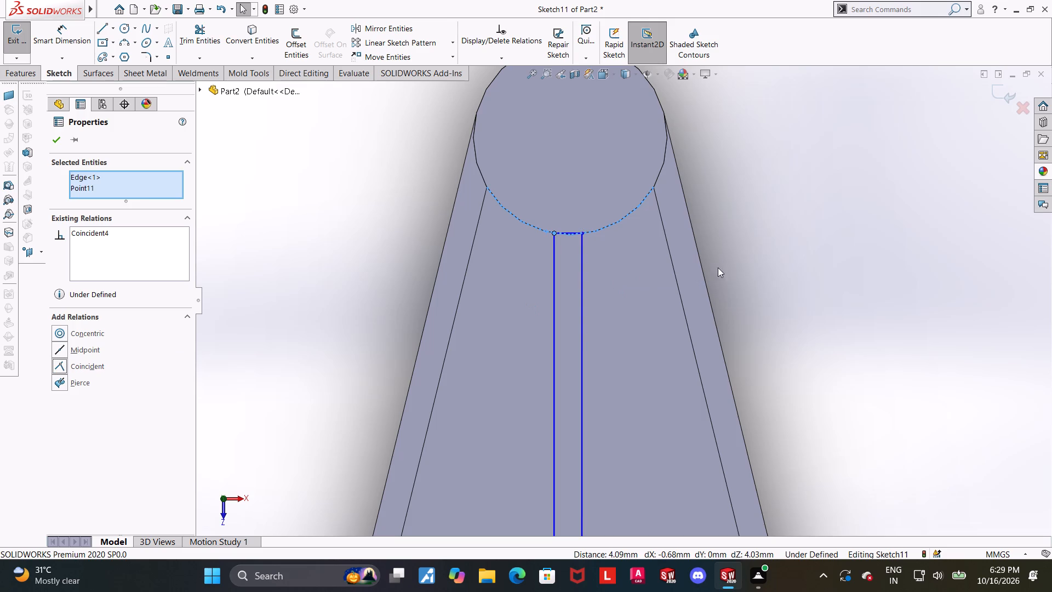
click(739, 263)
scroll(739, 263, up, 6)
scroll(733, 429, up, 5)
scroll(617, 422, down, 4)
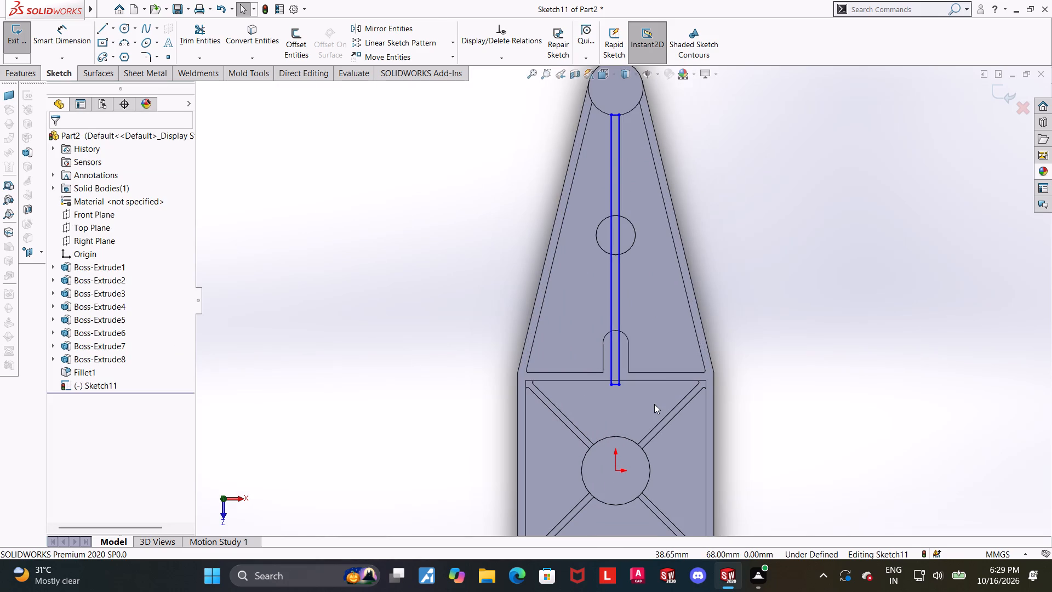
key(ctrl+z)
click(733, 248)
Add a vertical relation between the midpoint of the strip's end line at the cross wall and the origin.
scroll(674, 150, down, 1)
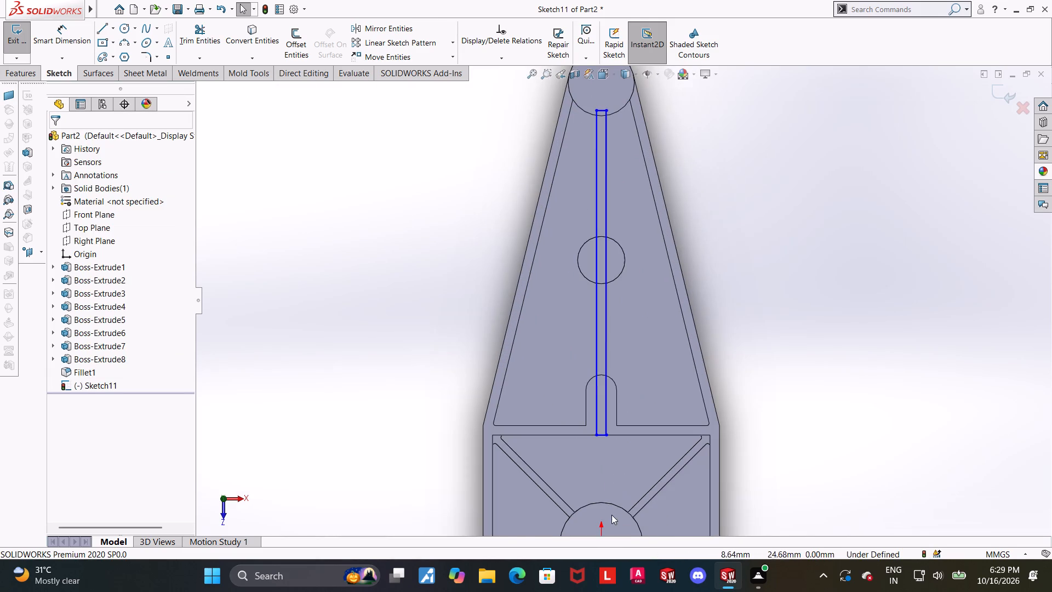
scroll(624, 434, down, 4)
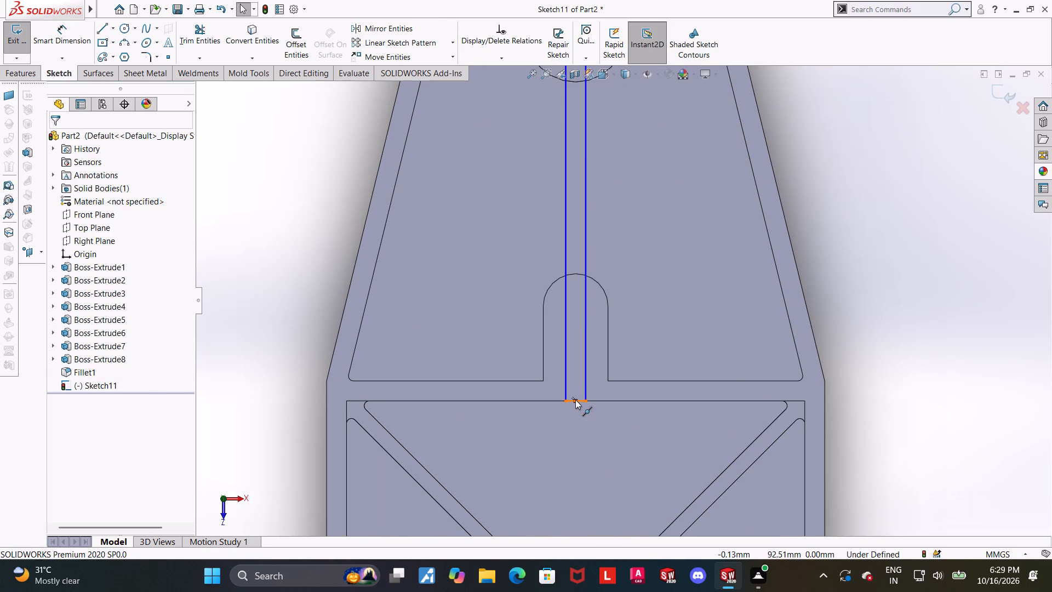
click(575, 400)
scroll(585, 415, up, 5)
scroll(590, 442, down, 2)
ctrl+click(613, 413)
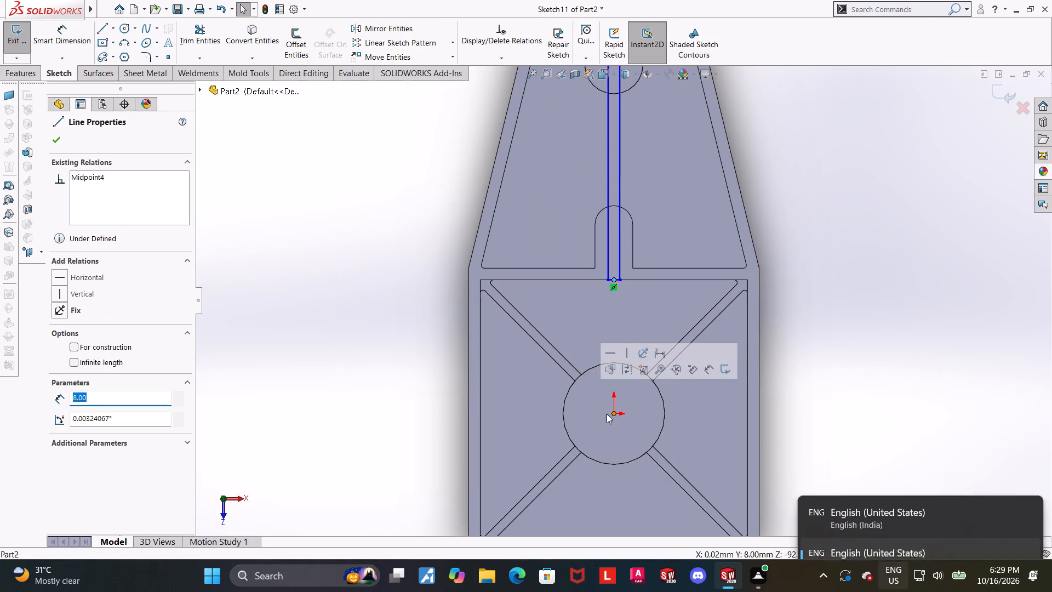
click(419, 414)
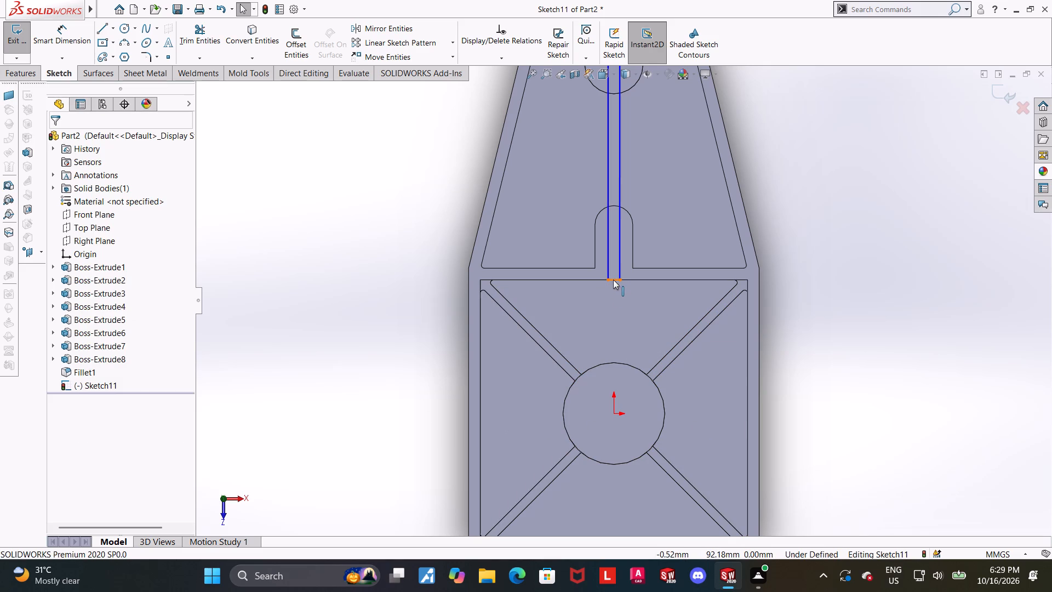
click(614, 281)
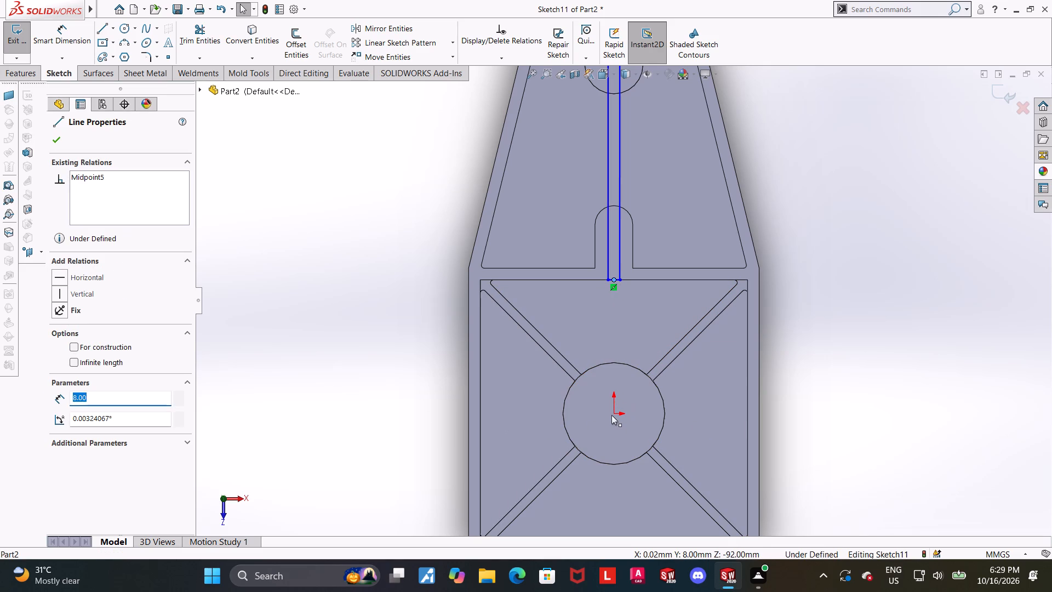
ctrl+click(614, 414)
click(61, 348)
scroll(814, 342, up, 5)
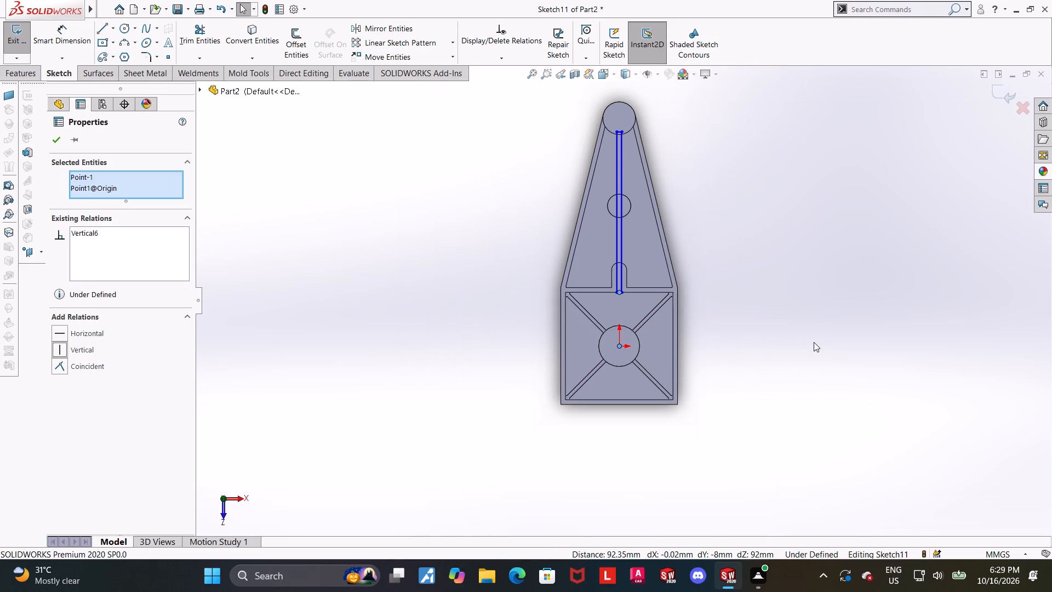
scroll(702, 115, down, 1)
click(727, 150)
Add a vertical relation between the midpoints of the strip's two short end lines.
scroll(622, 169, down, 8)
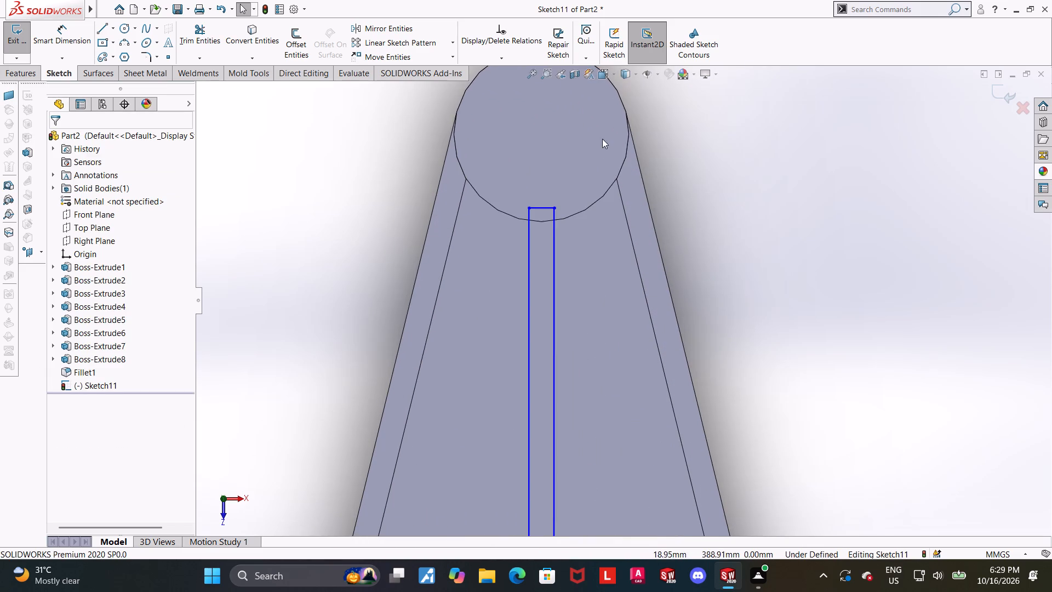
click(542, 207)
scroll(543, 207, up, 6)
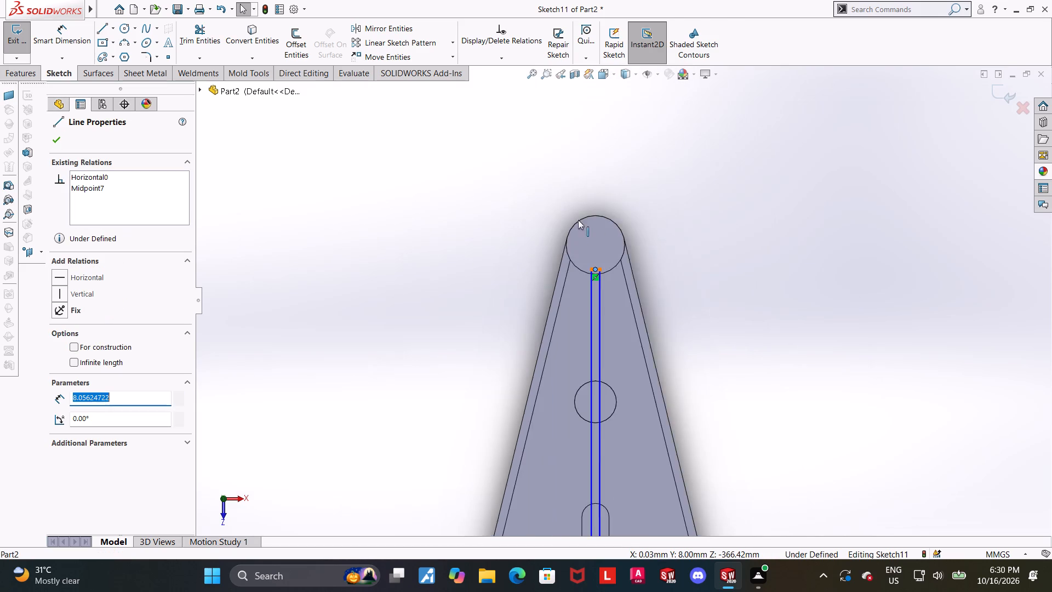
scroll(670, 334, up, 5)
scroll(651, 413, down, 6)
scroll(521, 342, down, 6)
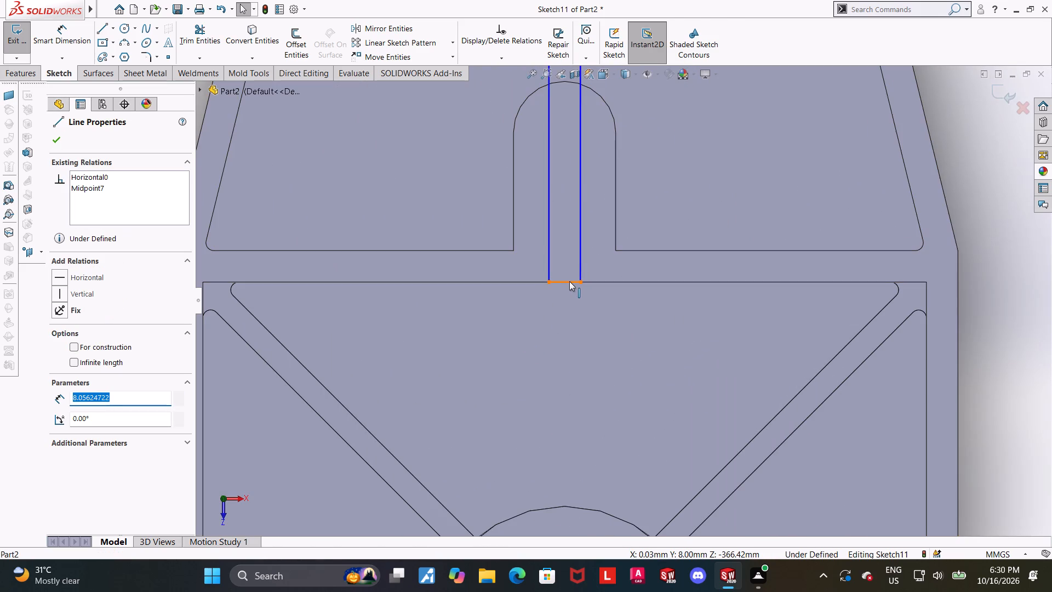
ctrl+click(564, 283)
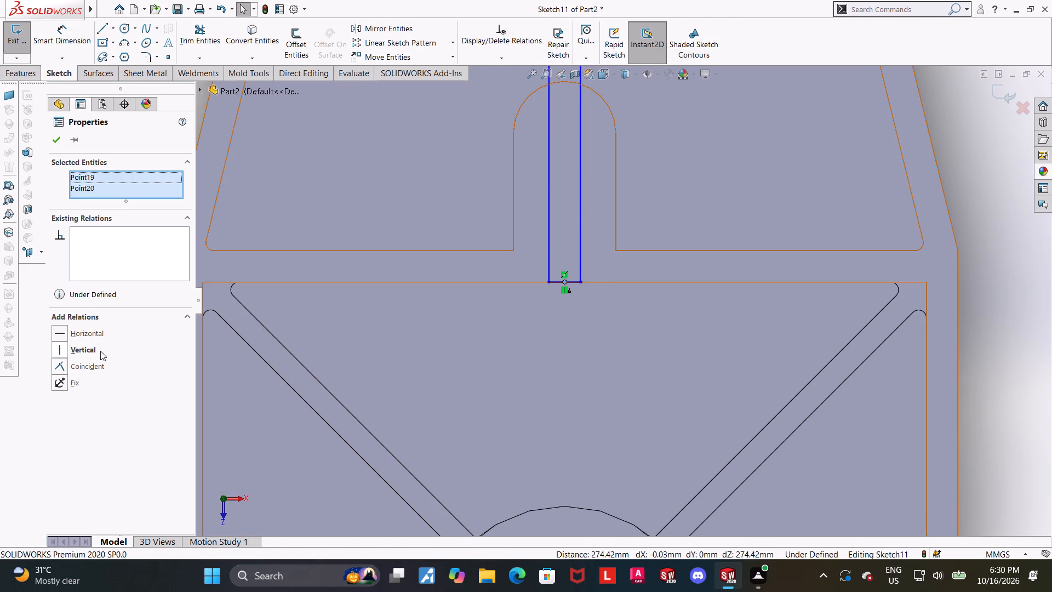
click(64, 351)
scroll(344, 326, up, 11)
click(773, 206)
scroll(627, 141, down, 2)
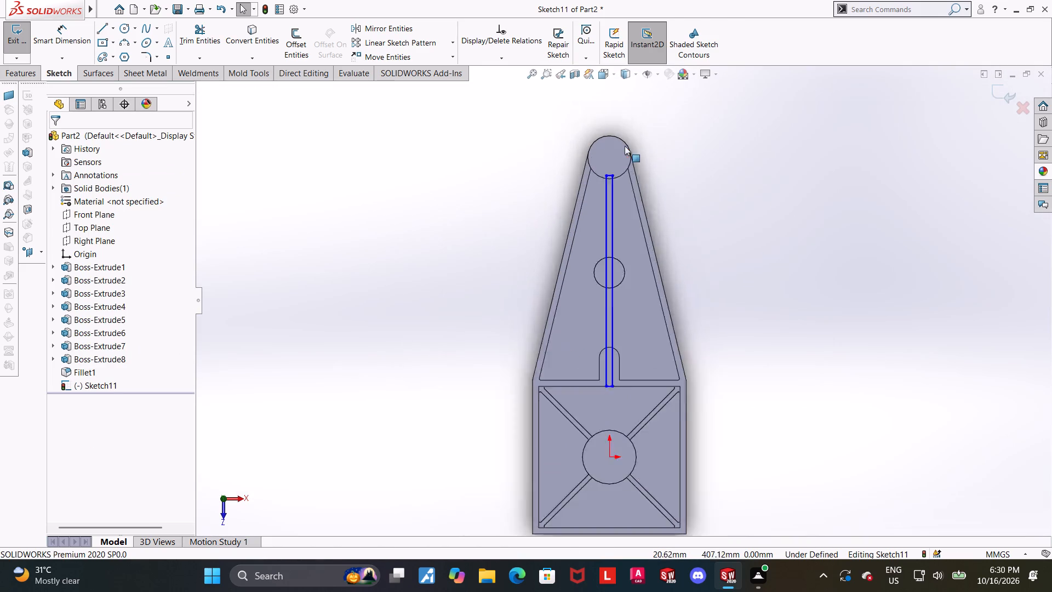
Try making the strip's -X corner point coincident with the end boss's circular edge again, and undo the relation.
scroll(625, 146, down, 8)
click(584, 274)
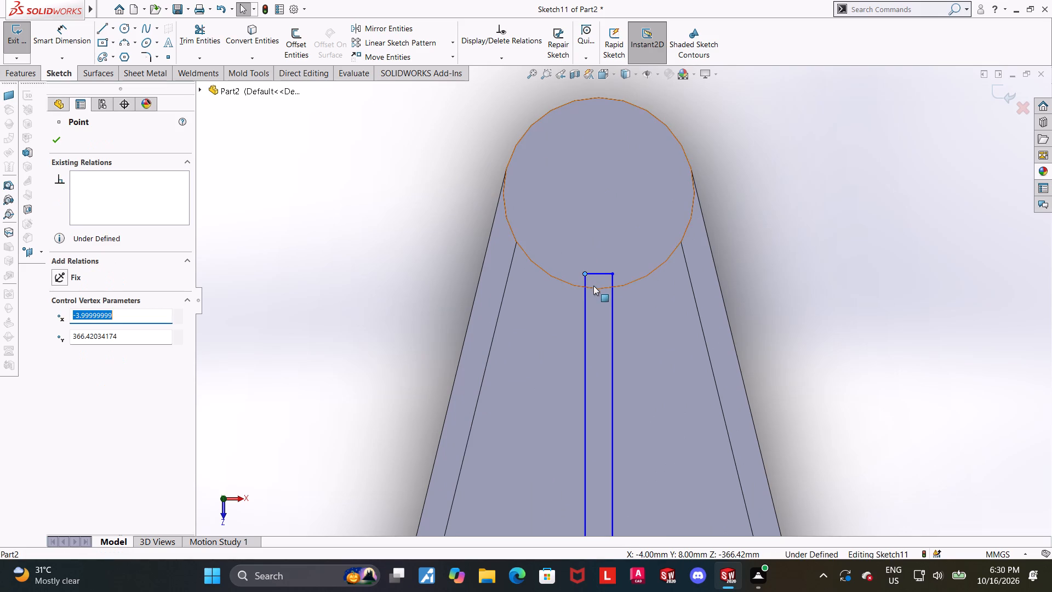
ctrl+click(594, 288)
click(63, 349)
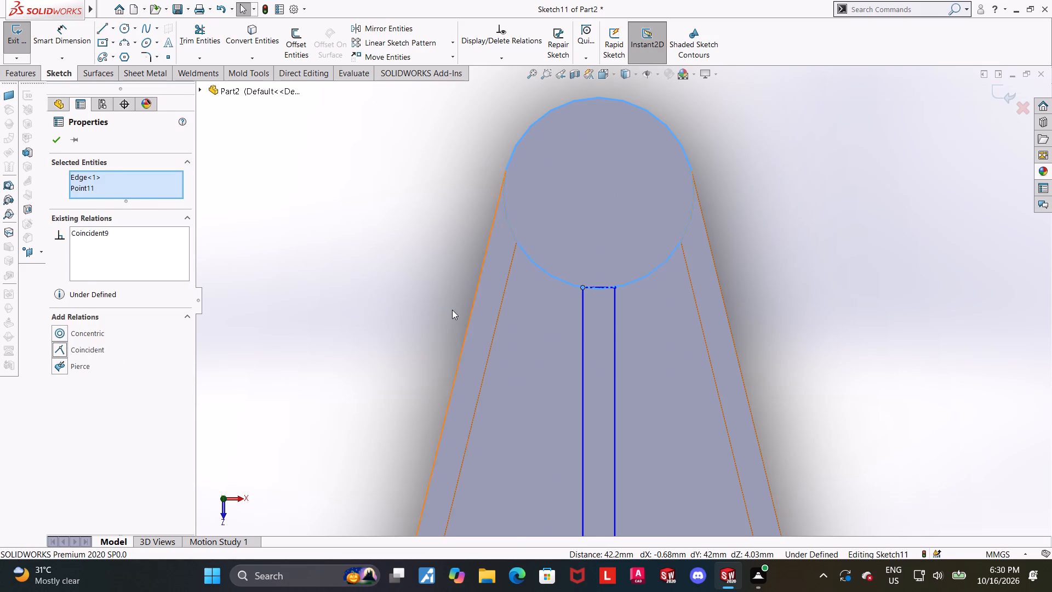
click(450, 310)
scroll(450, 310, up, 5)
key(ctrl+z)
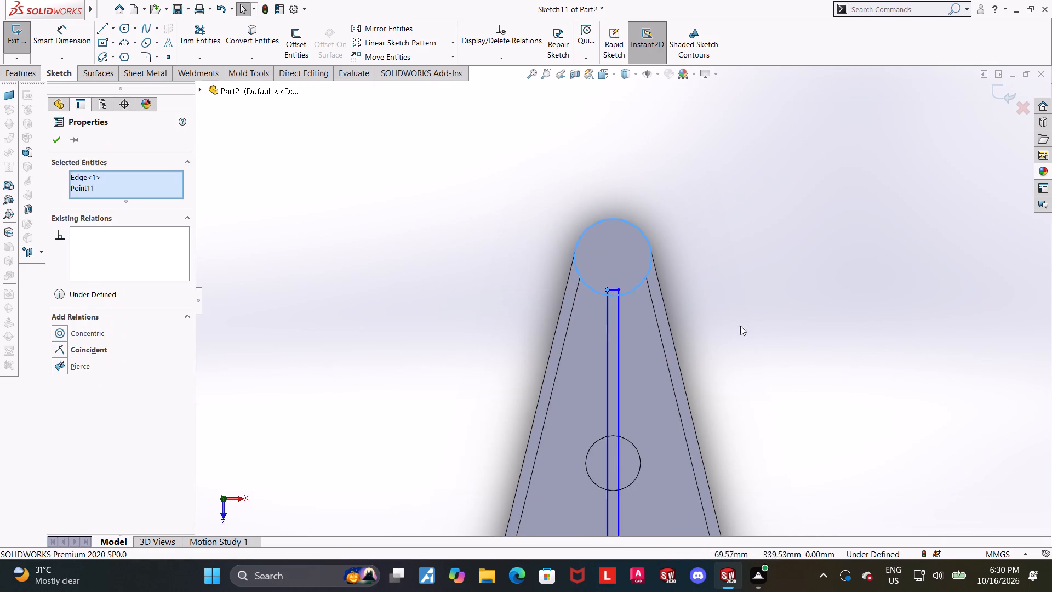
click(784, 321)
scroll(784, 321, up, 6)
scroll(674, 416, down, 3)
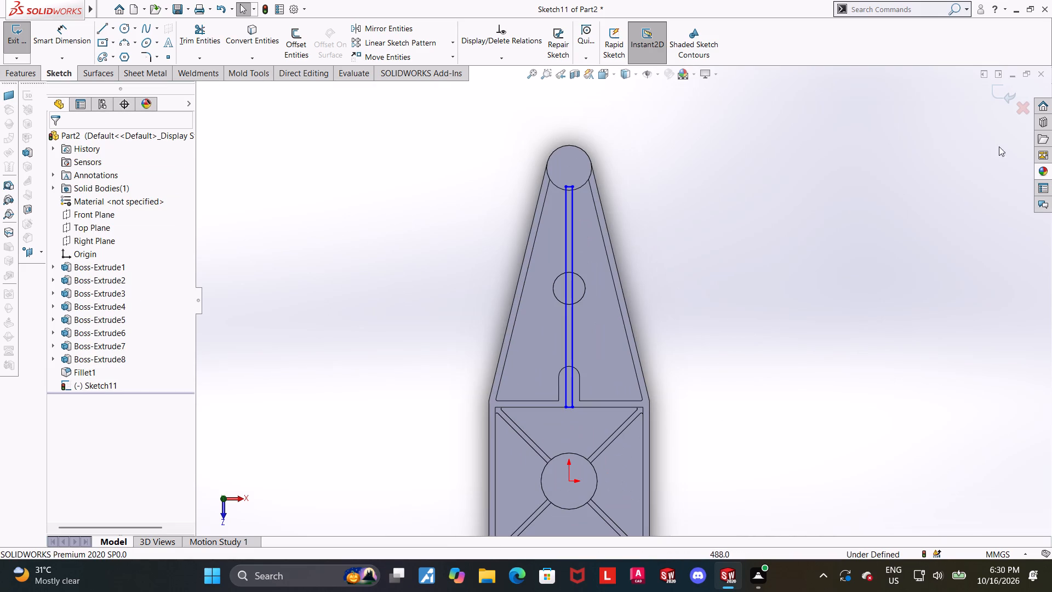
Finish the central strip sketch and extrude it 15 mm upward as a blind boss merged with the part.
click(1006, 93)
scroll(751, 284, up, 3)
middle_drag(695, 331, 712, 254)
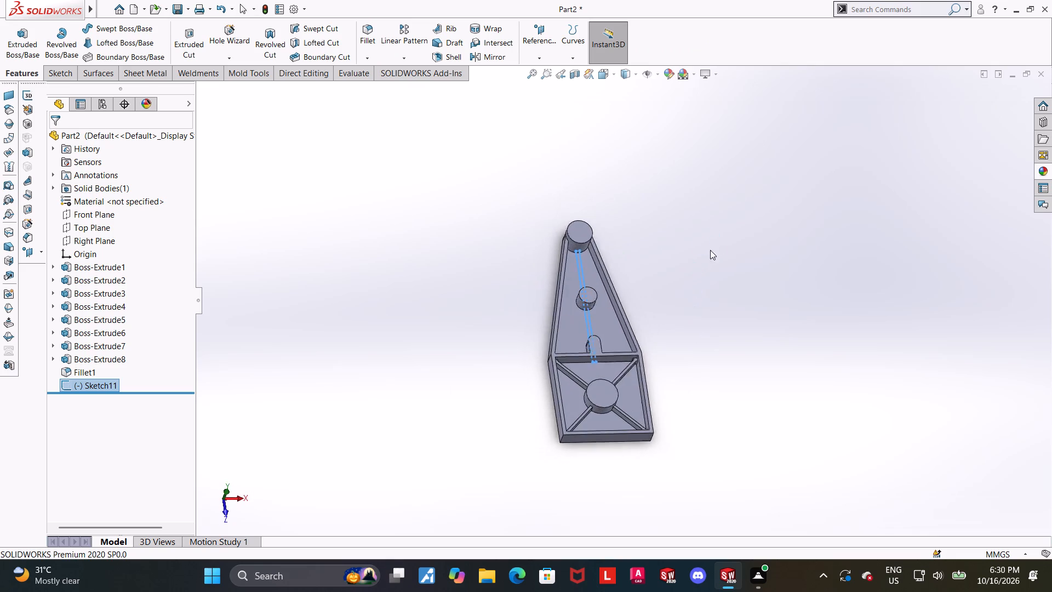
scroll(707, 247, up, 1)
scroll(661, 260, down, 2)
click(19, 42)
middle_drag(655, 301, 644, 272)
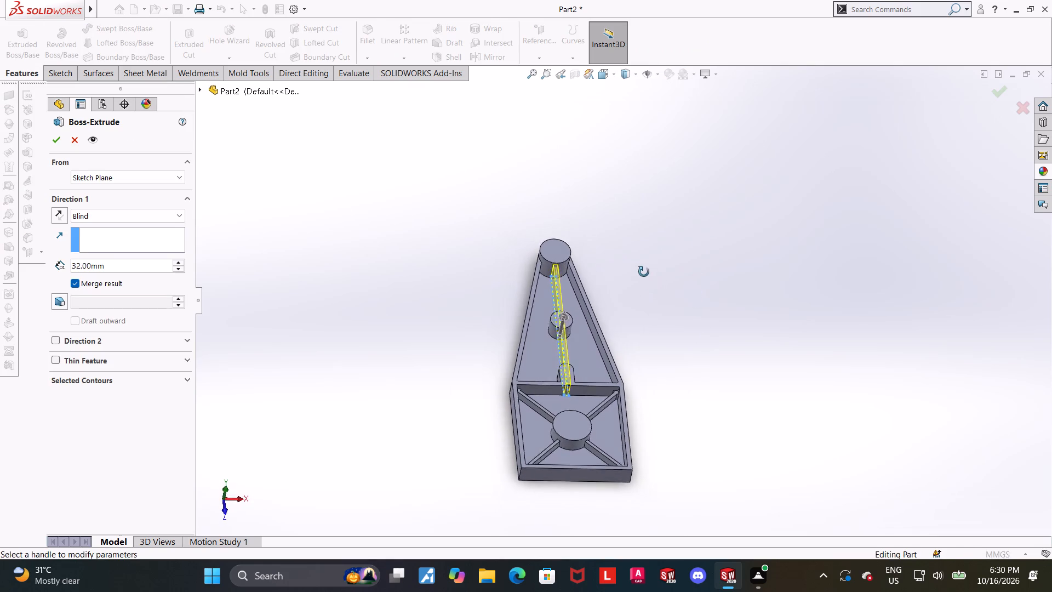
middle_drag(644, 272, 605, 273)
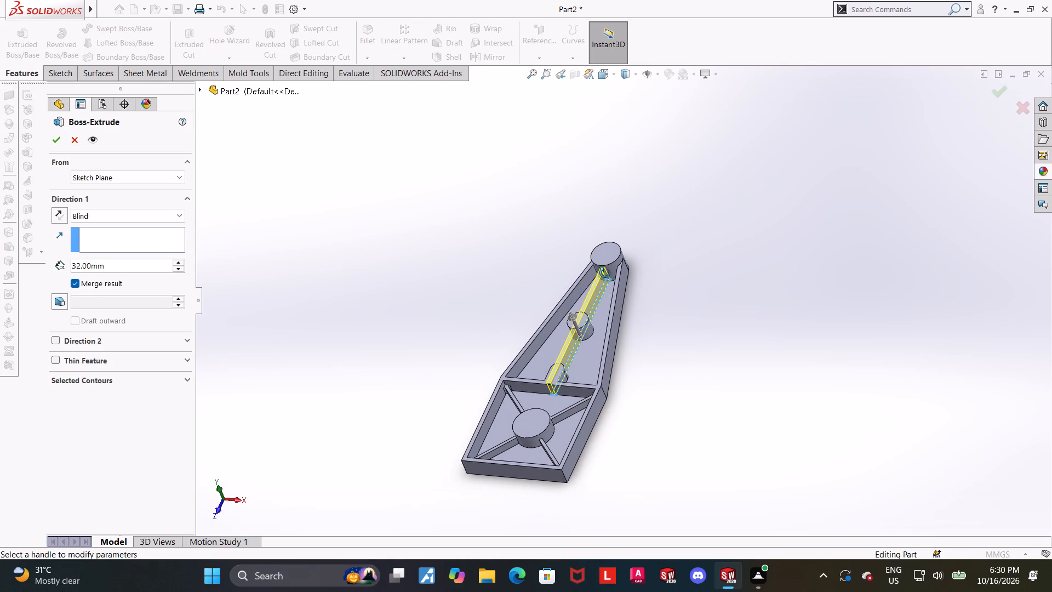
middle_drag(605, 273, 608, 271)
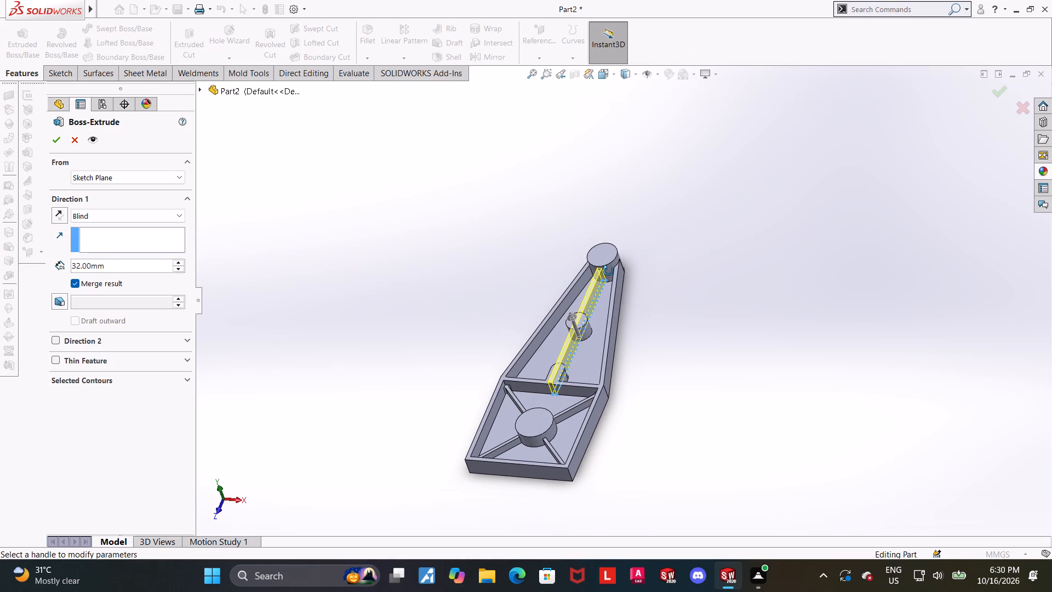
middle_drag(608, 271, 581, 340)
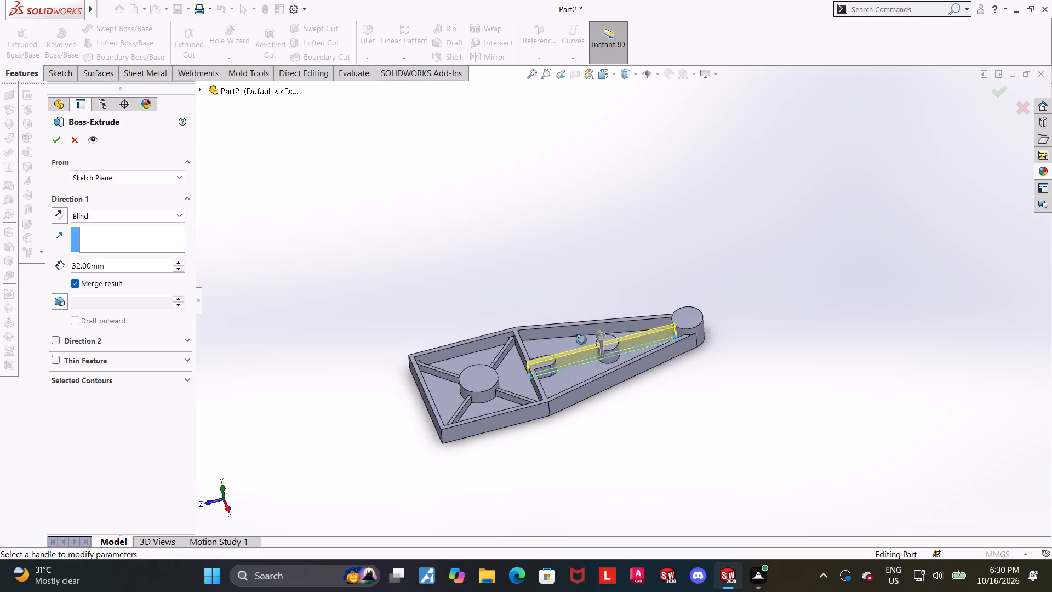
middle_drag(581, 340, 585, 321)
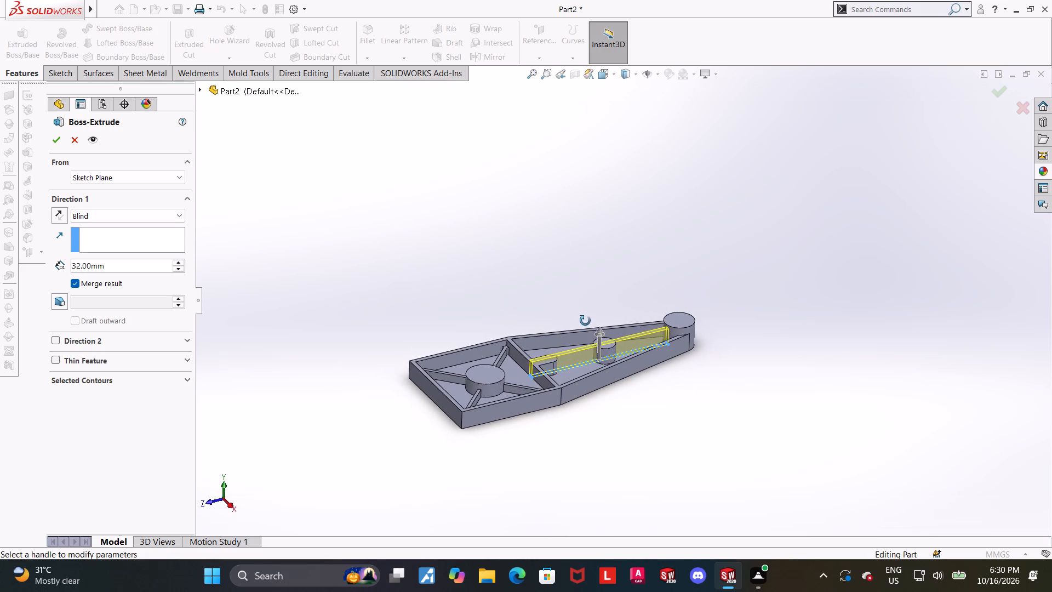
middle_drag(585, 321, 578, 335)
scroll(676, 373, down, 2)
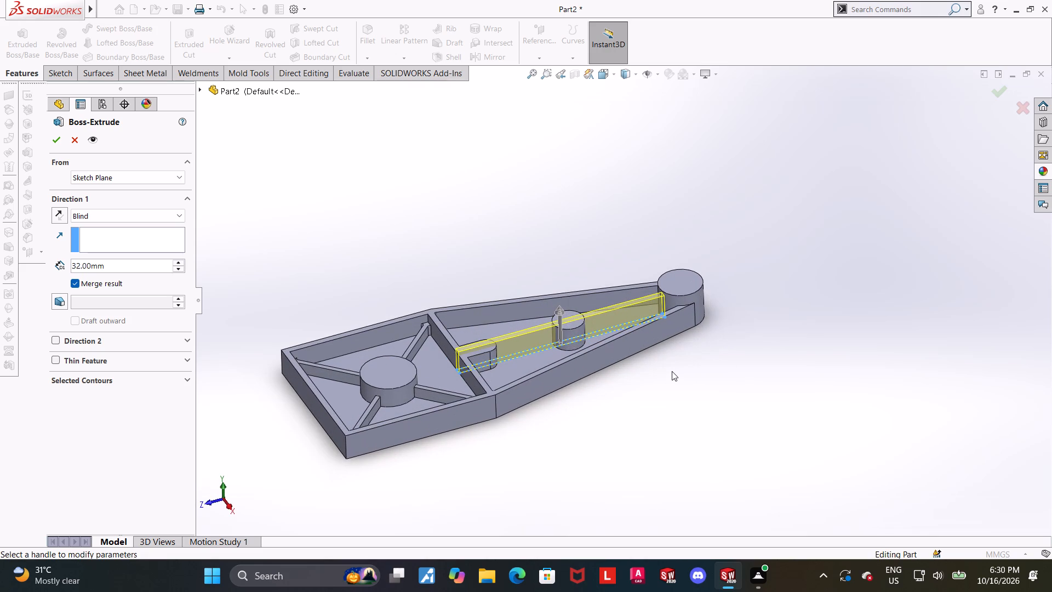
scroll(630, 367, up, 2)
scroll(512, 287, down, 2)
drag(119, 266, 53, 268)
key(1)
key(5)
key(Return)
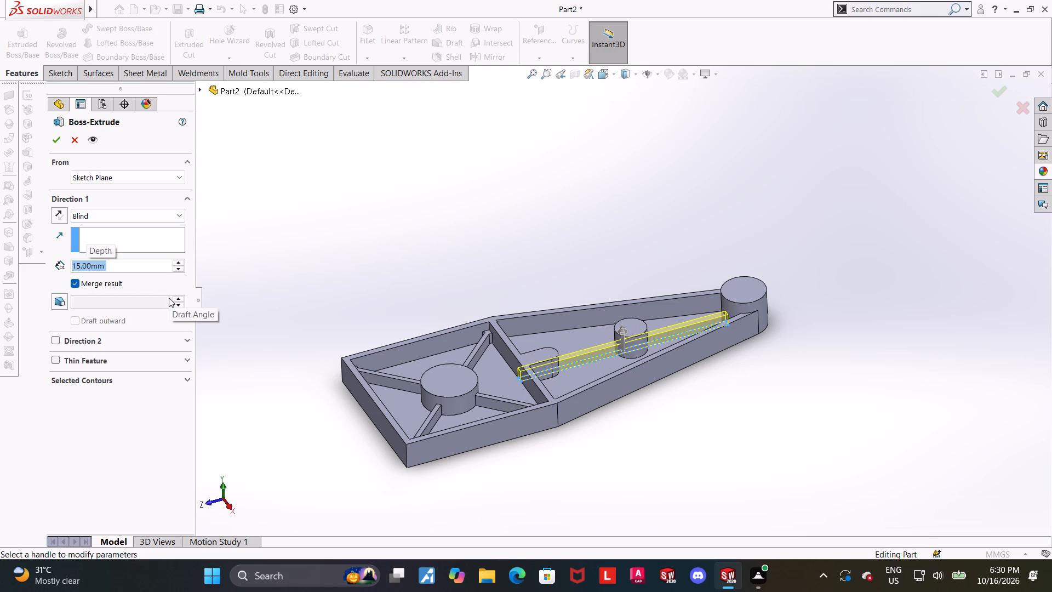
click(55, 138)
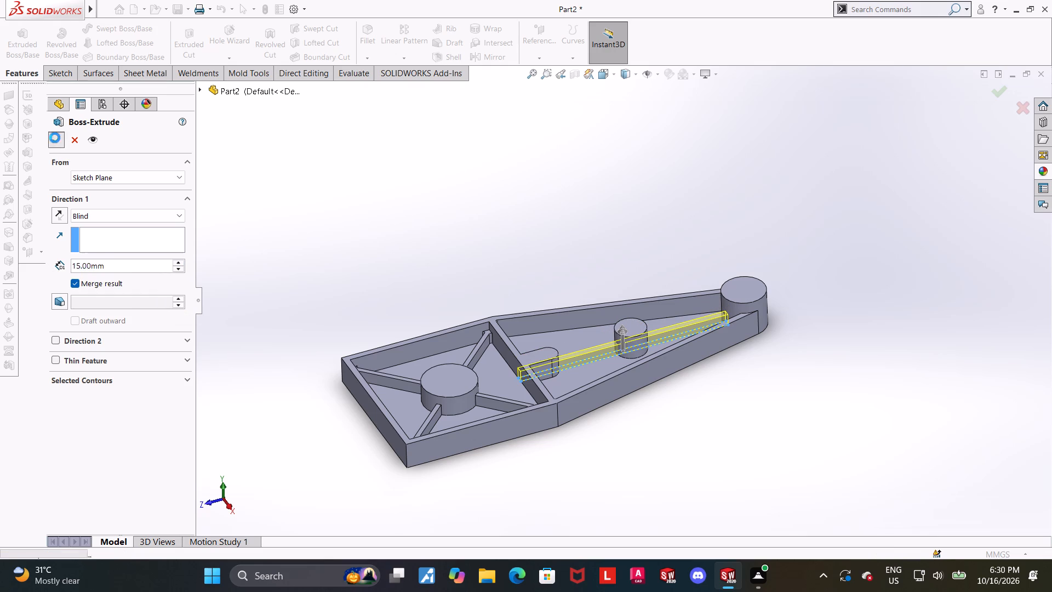
scroll(711, 375, up, 1)
click(639, 437)
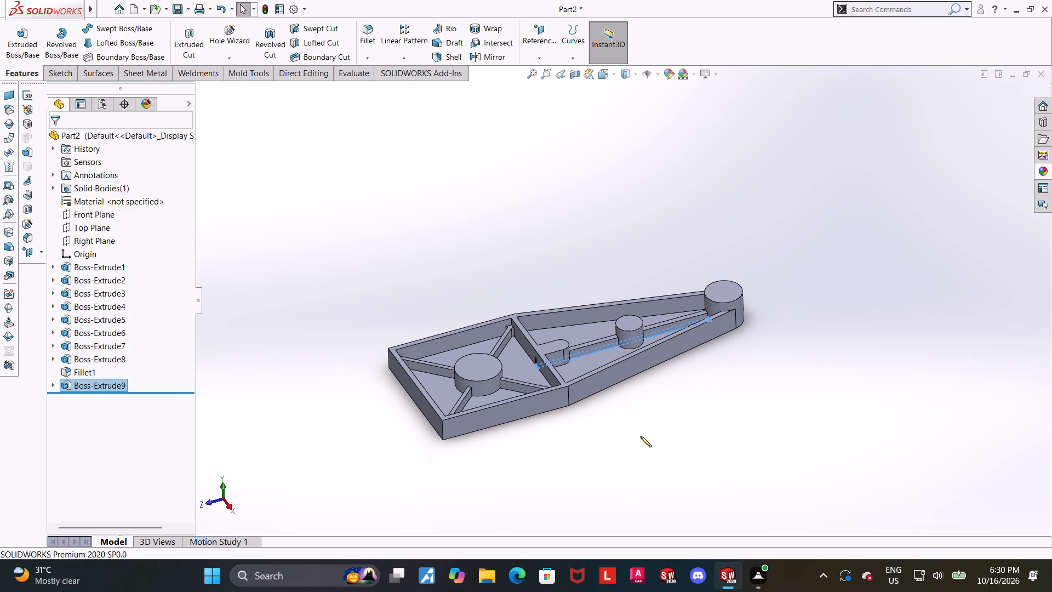
Examine how the central rib meets the end boss, middle boss, slot-shaped boss and cross wall from several angles.
middle_drag(625, 390, 691, 424)
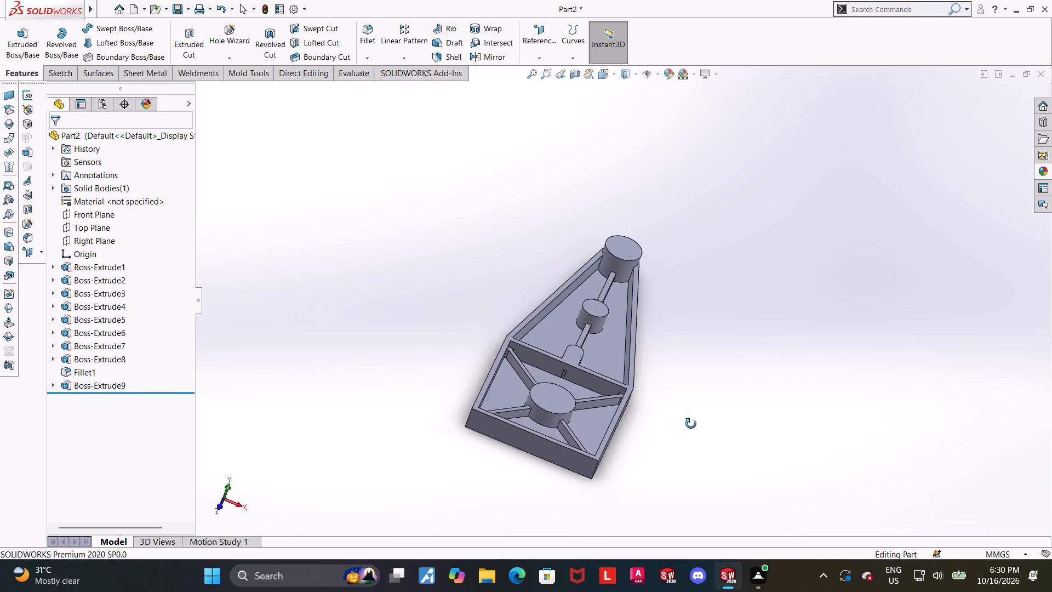
middle_drag(691, 424, 668, 380)
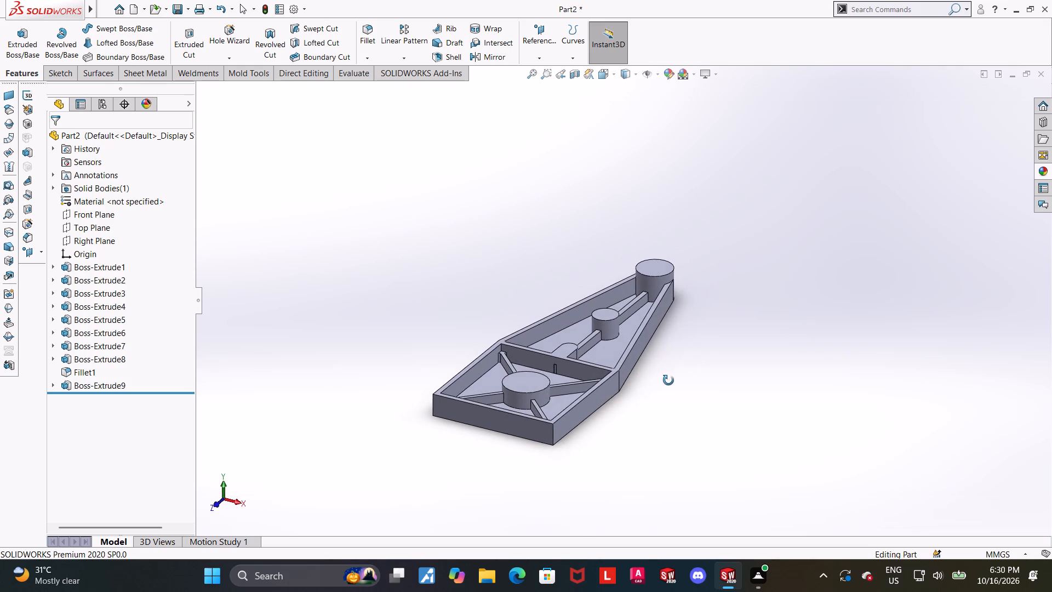
middle_drag(668, 380, 688, 384)
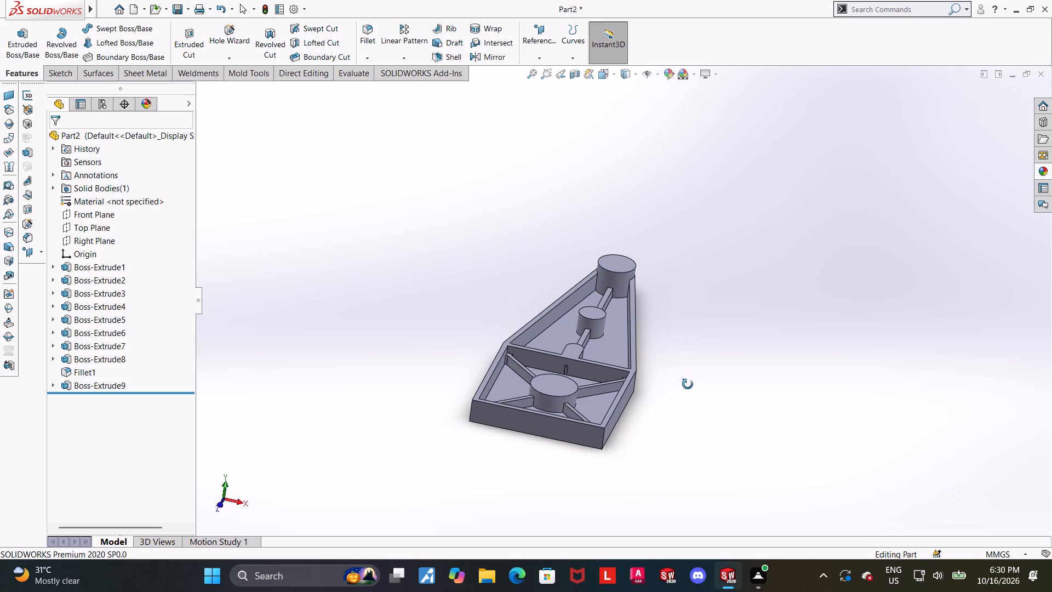
middle_drag(688, 384, 680, 380)
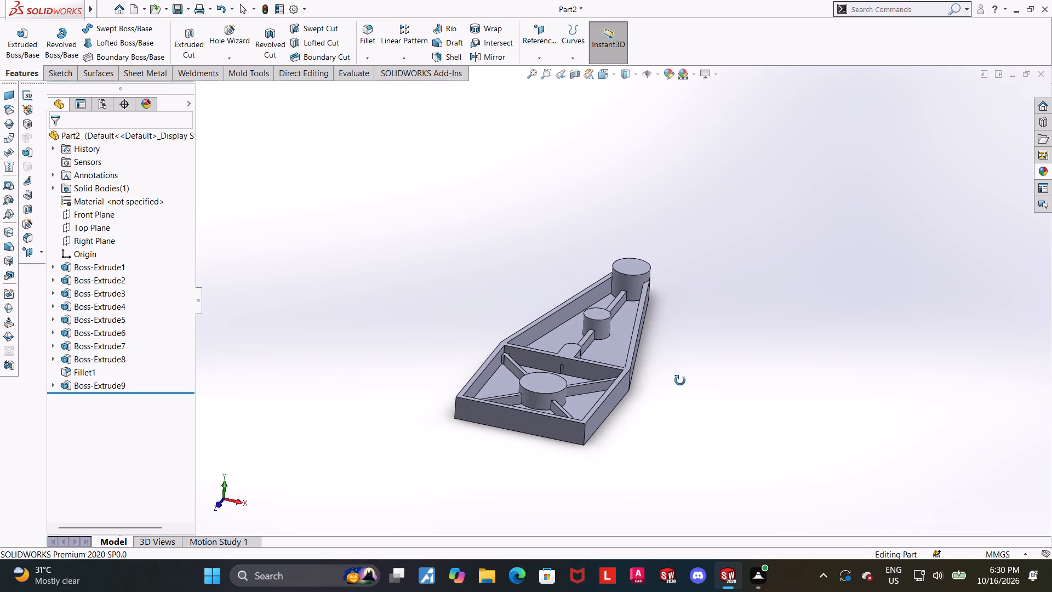
middle_drag(680, 380, 682, 382)
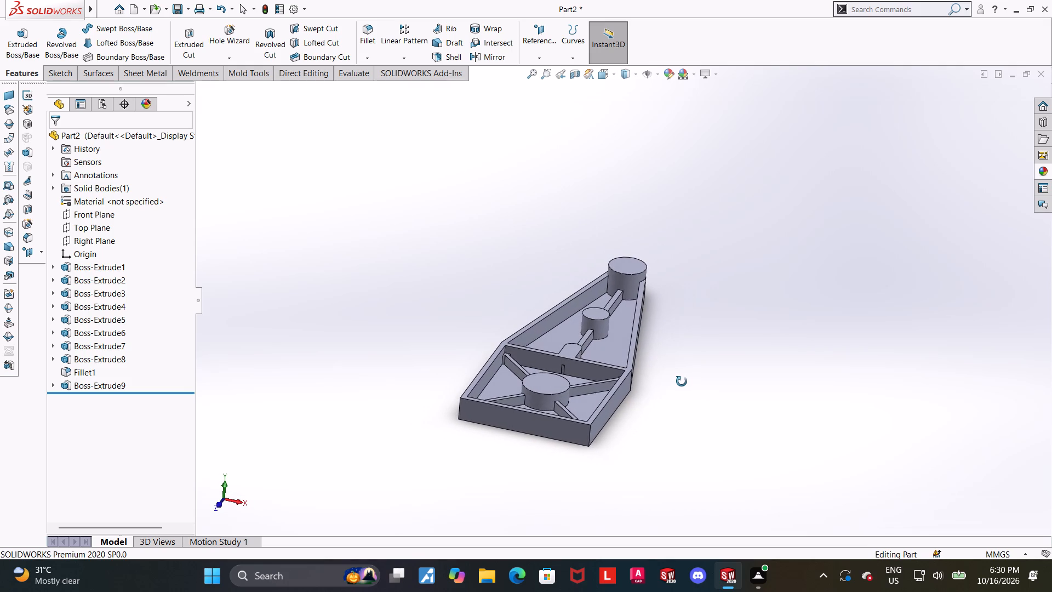
middle_drag(682, 382, 681, 384)
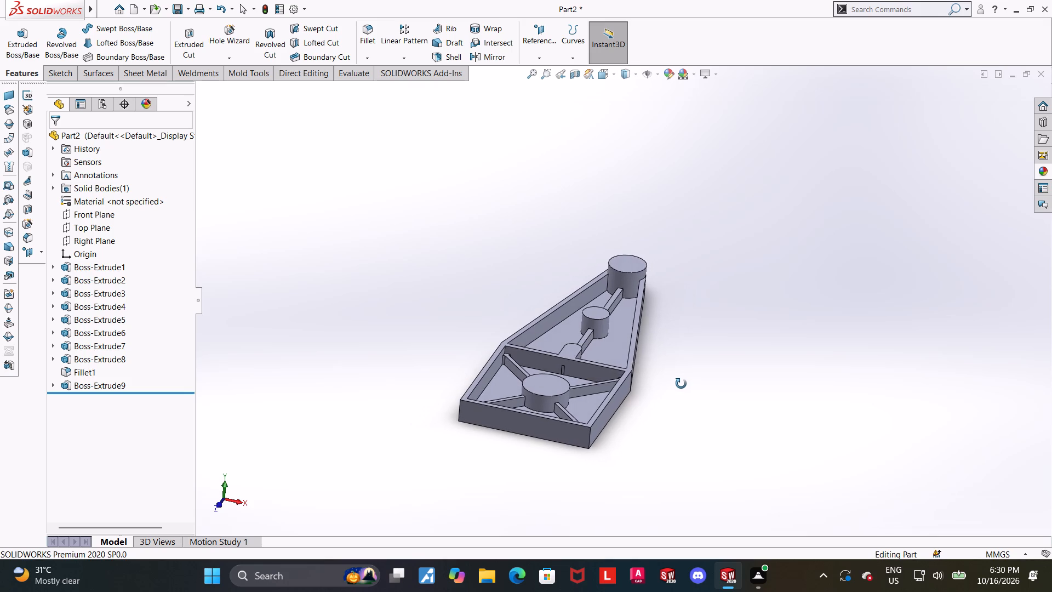
middle_drag(681, 384, 674, 385)
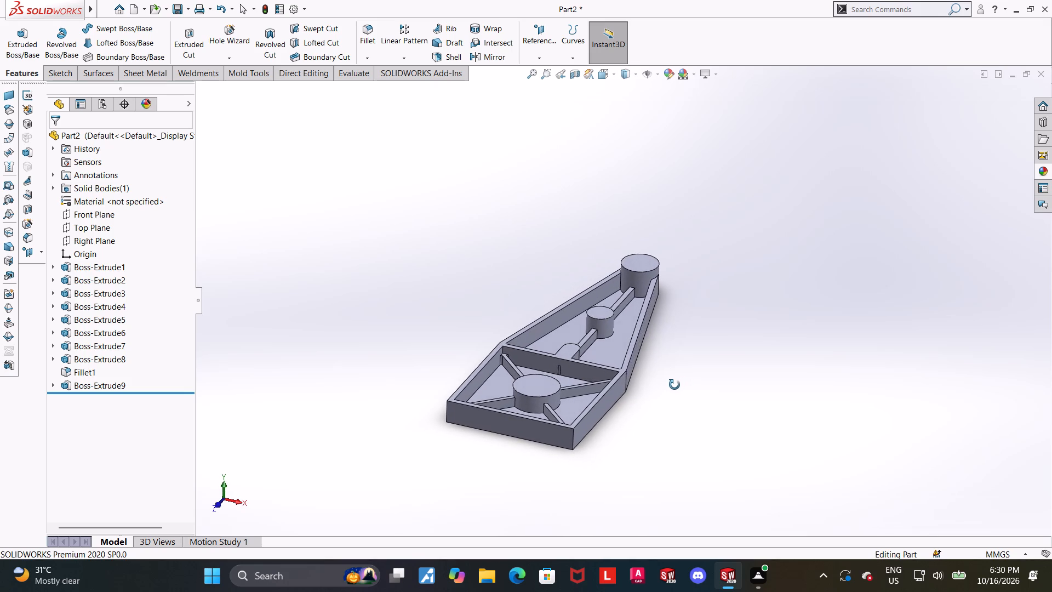
middle_drag(674, 385, 678, 386)
key(Escape)
scroll(704, 385, up, 2)
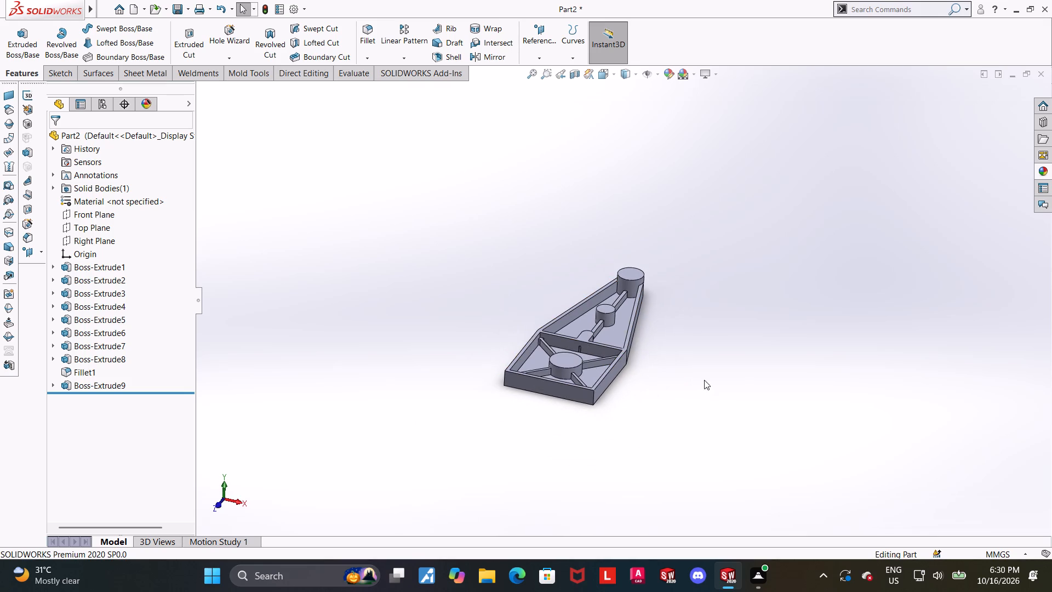
Start a sketch on the plate's flat underside face.
middle_drag(707, 371, 700, 436)
middle_drag(643, 443, 655, 161)
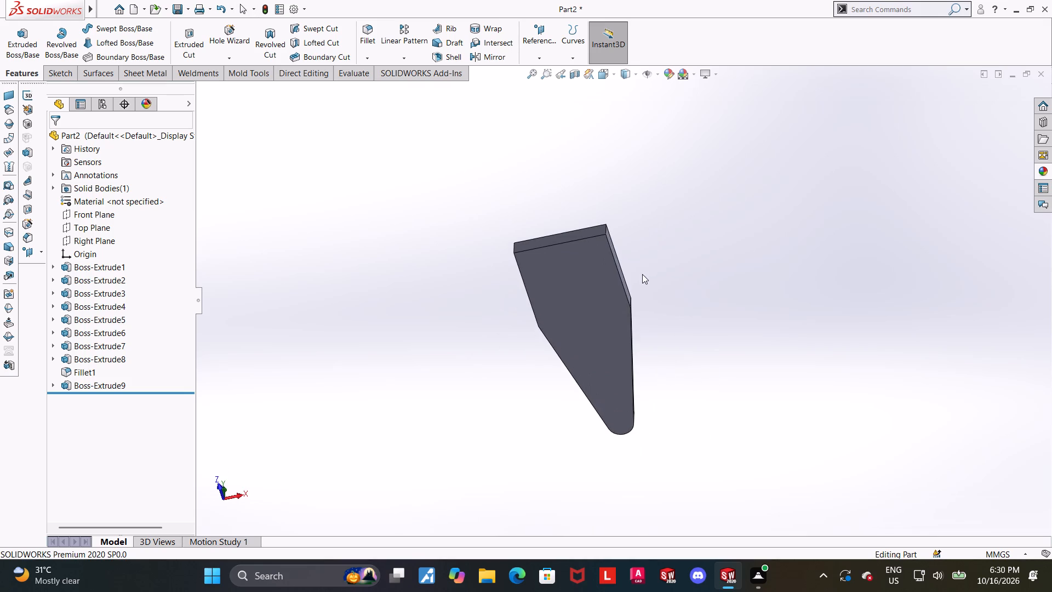
middle_drag(639, 276, 643, 149)
middle_drag(716, 240, 702, 212)
click(599, 277)
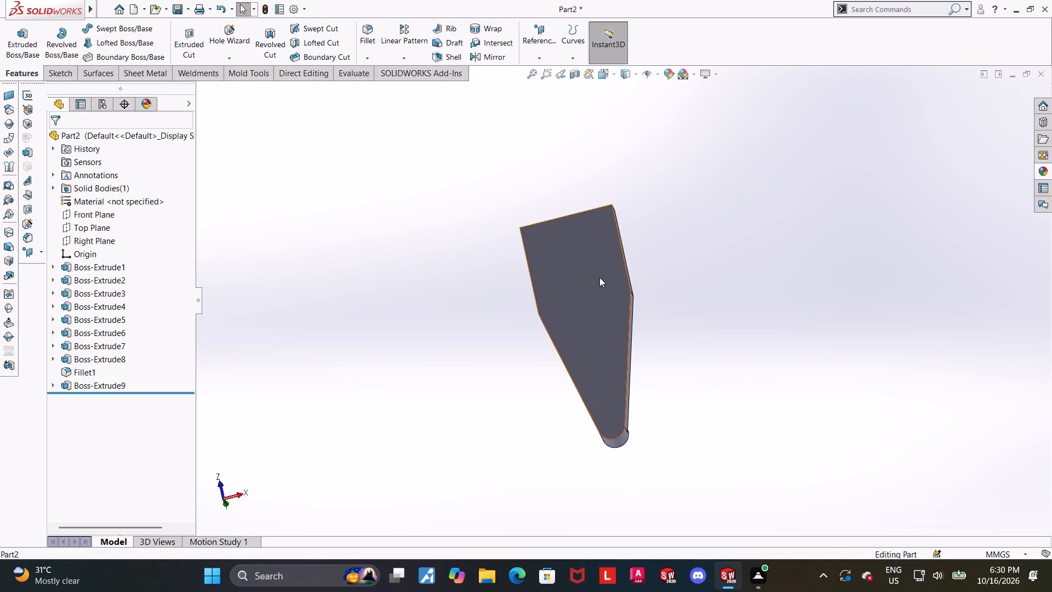
click(652, 244)
click(80, 403)
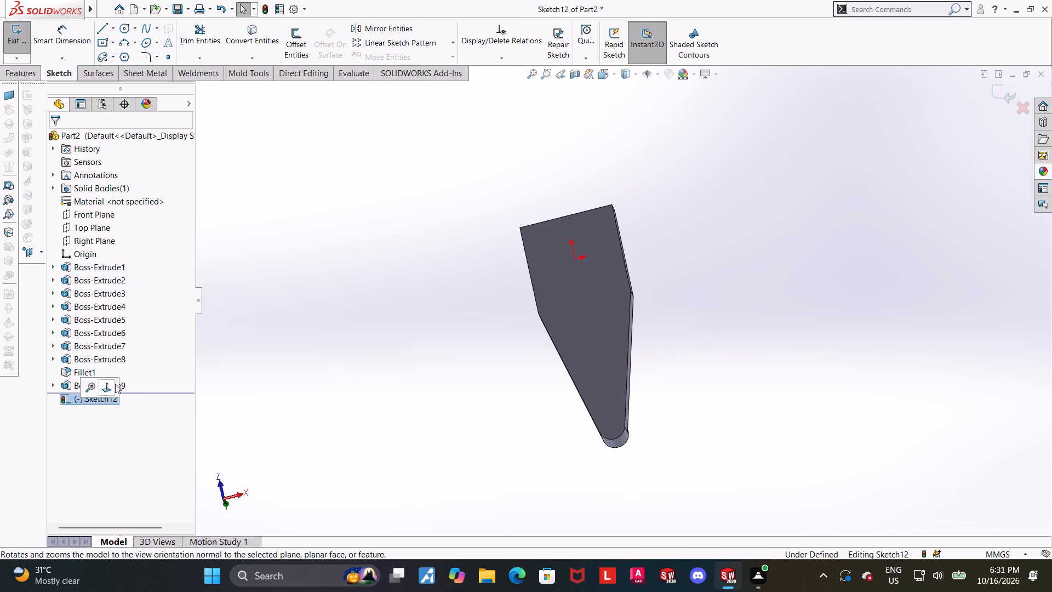
click(107, 385)
Sketch a circle about 56 mm in diameter centred on the origin, inside the outline of the large boss in the square section.
scroll(671, 398, up, 2)
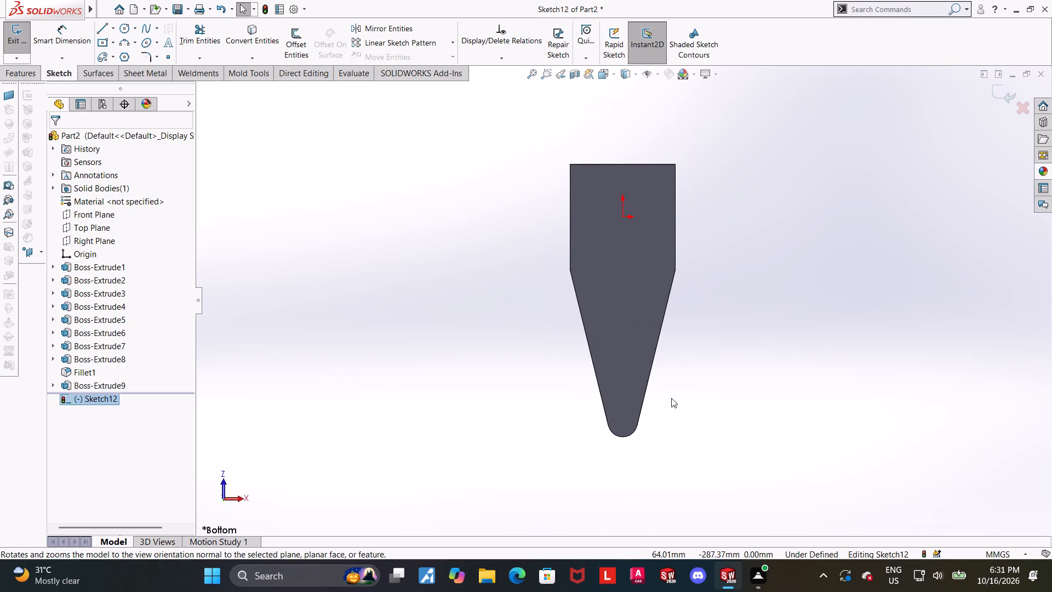
scroll(688, 398, down, 1)
scroll(688, 398, up, 3)
scroll(681, 365, down, 1)
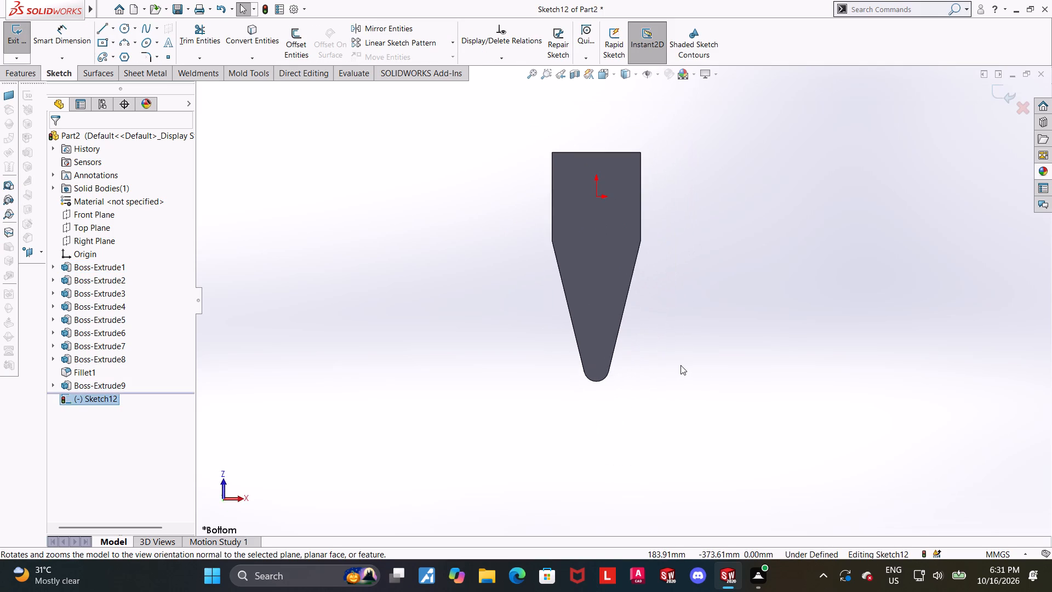
scroll(655, 290, down, 2)
scroll(670, 300, up, 5)
middle_drag(642, 244, 642, 503)
scroll(638, 524, up, 1)
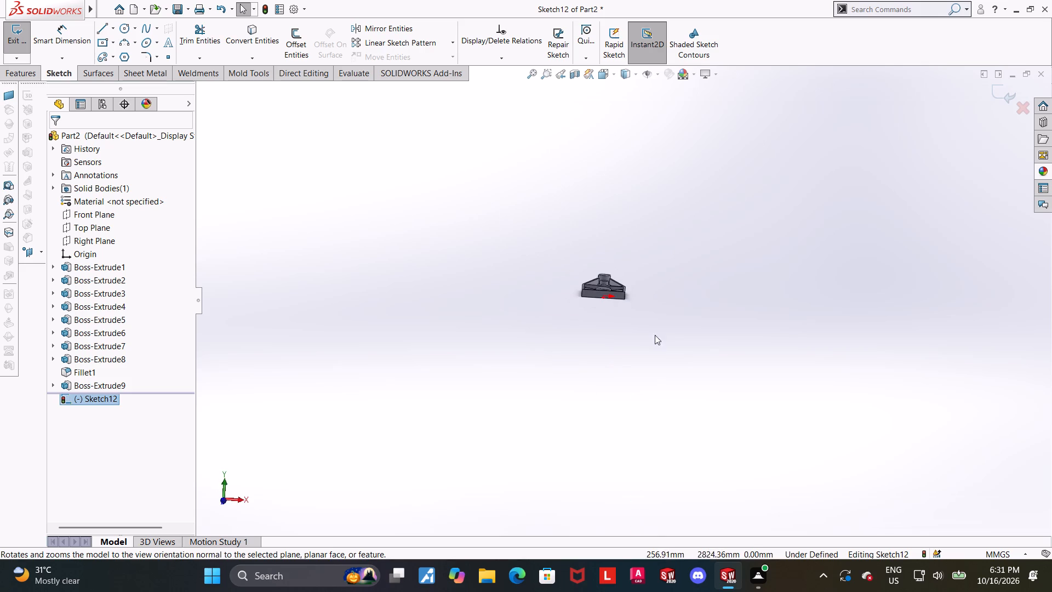
middle_drag(656, 271, 651, 365)
scroll(642, 312, down, 5)
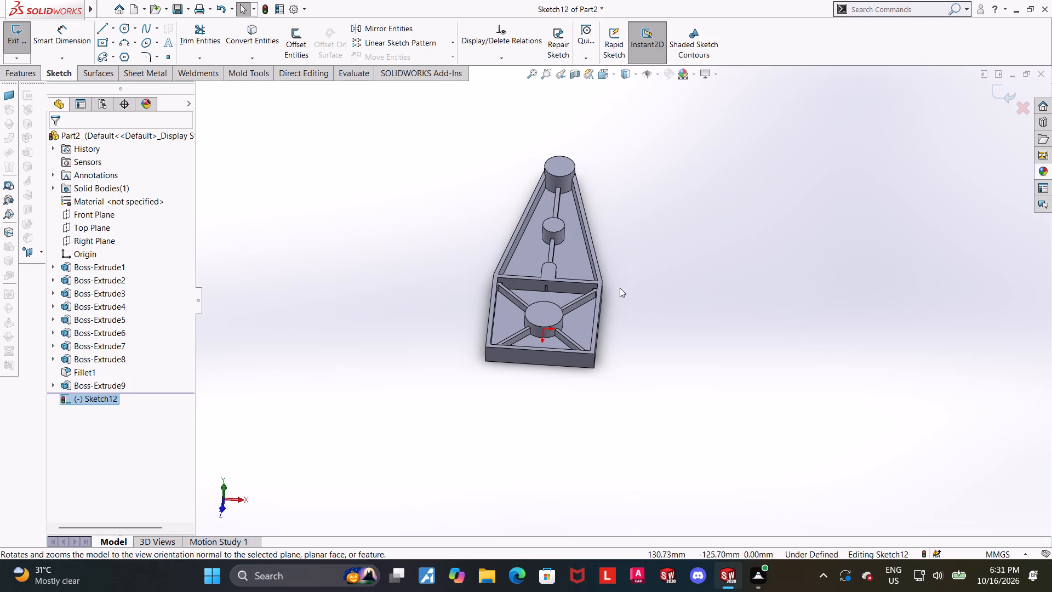
click(601, 79)
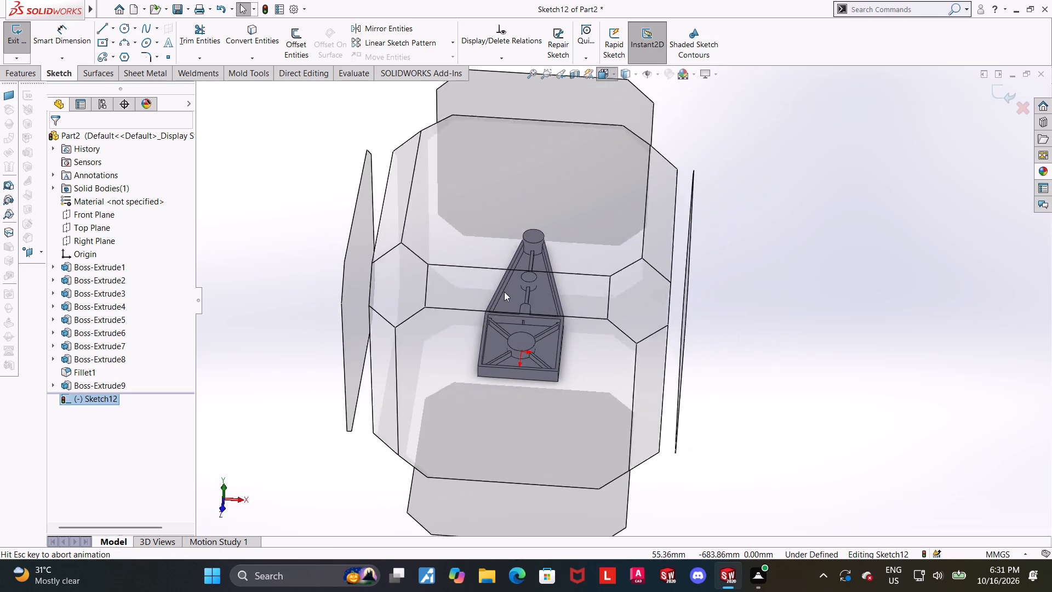
click(467, 292)
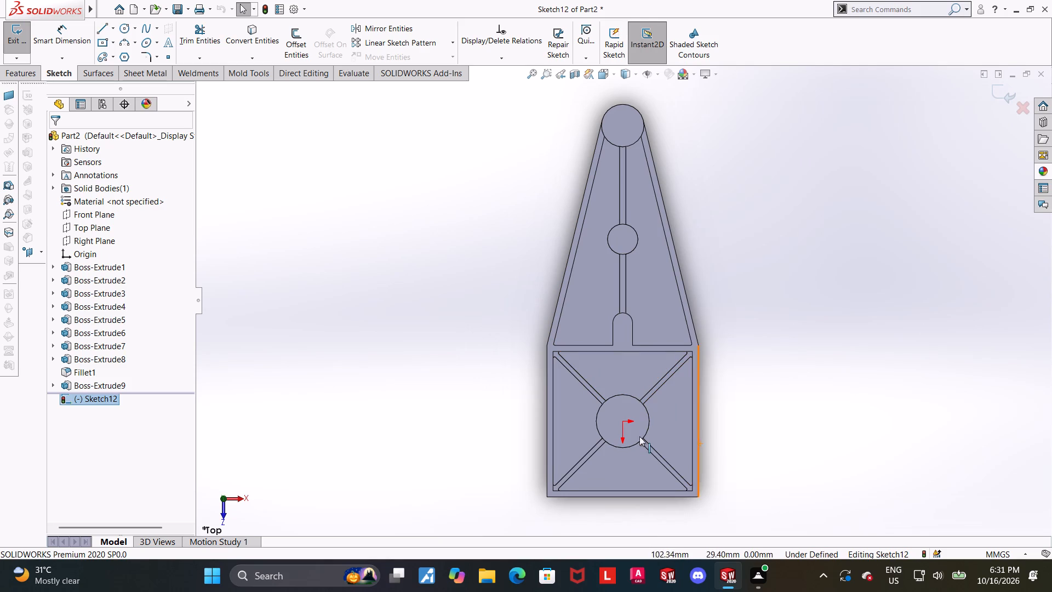
scroll(633, 436, down, 2)
scroll(771, 431, down, 2)
click(123, 32)
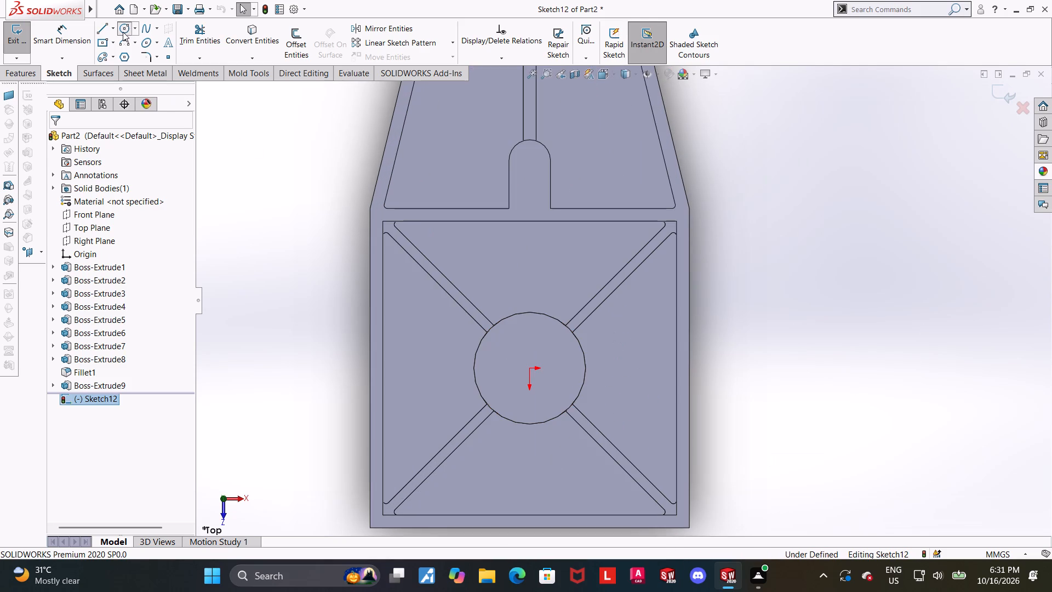
click(529, 369)
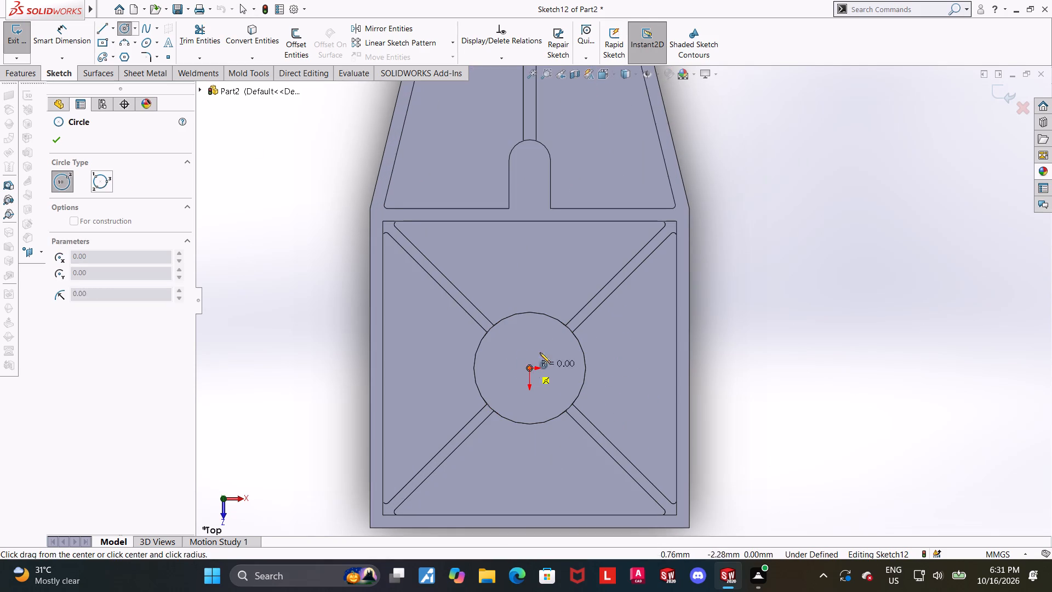
click(553, 330)
key(Escape)
Dimension the circle on the large boss to a diameter of 55 mm.
click(53, 35)
scroll(354, 320, down, 1)
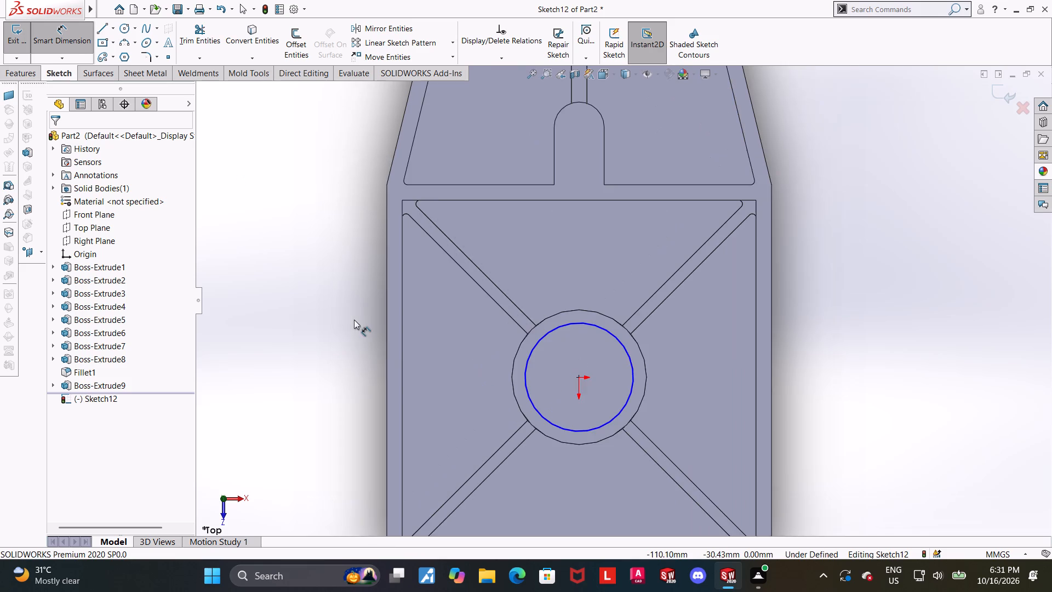
scroll(386, 345, up, 1)
drag(611, 325, 610, 320)
click(605, 271)
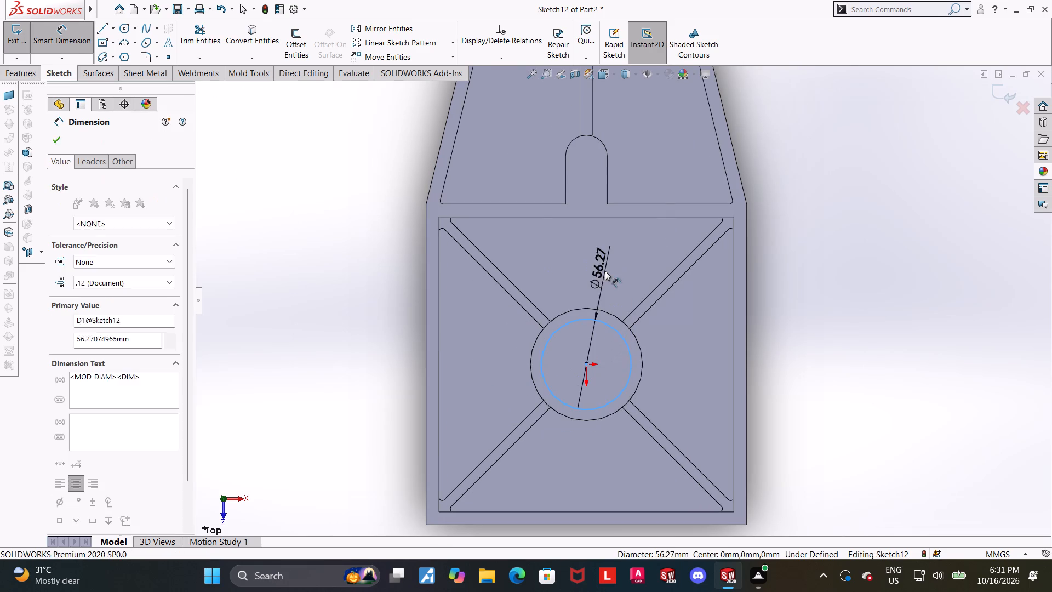
text(55)
key(Return)
key(Escape)
scroll(622, 278, up, 2)
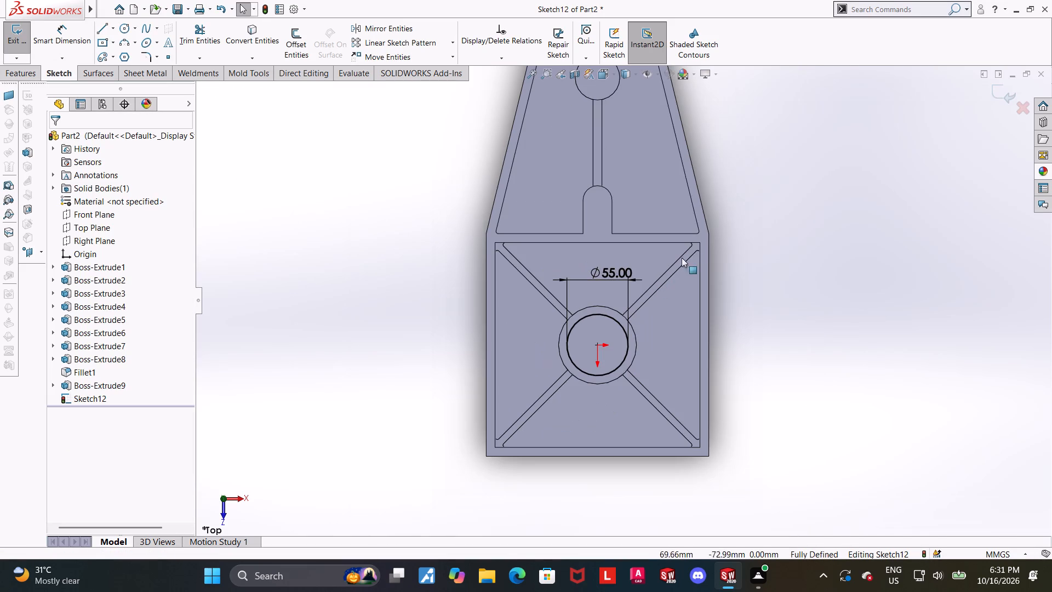
Sketch a circle about 21 mm in diameter inside the rounded end of the slot-shaped boss, centred near the arc's centre.
scroll(650, 102, down, 1)
scroll(646, 192, down, 3)
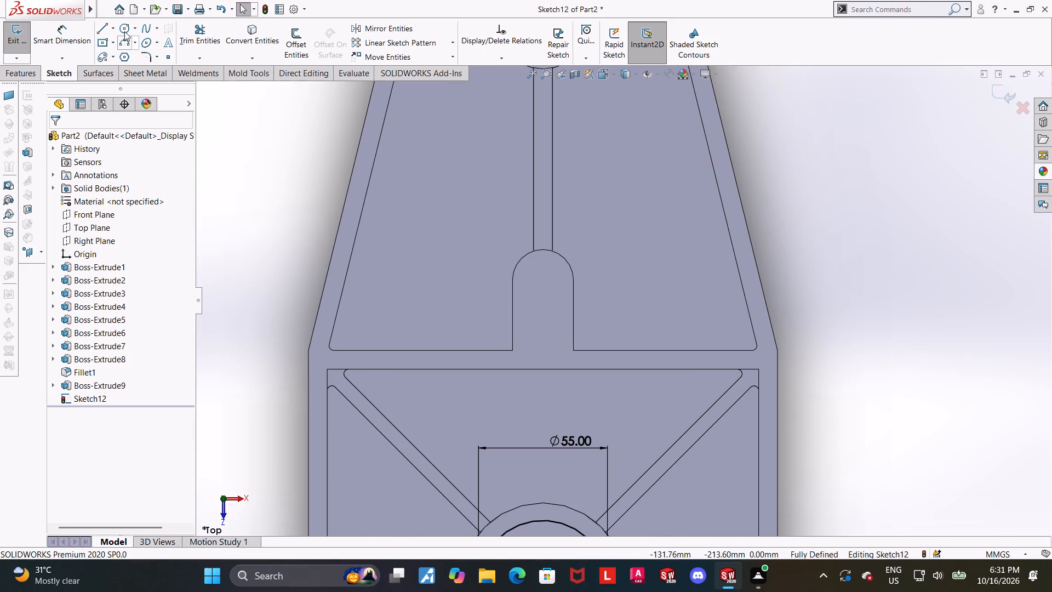
click(124, 31)
click(542, 279)
click(565, 268)
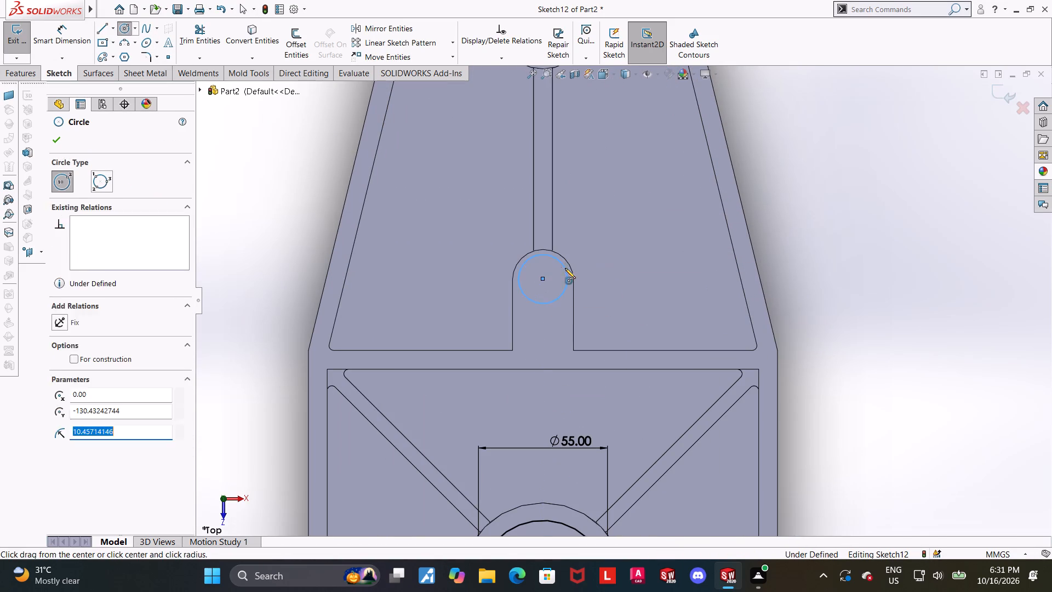
key(Escape)
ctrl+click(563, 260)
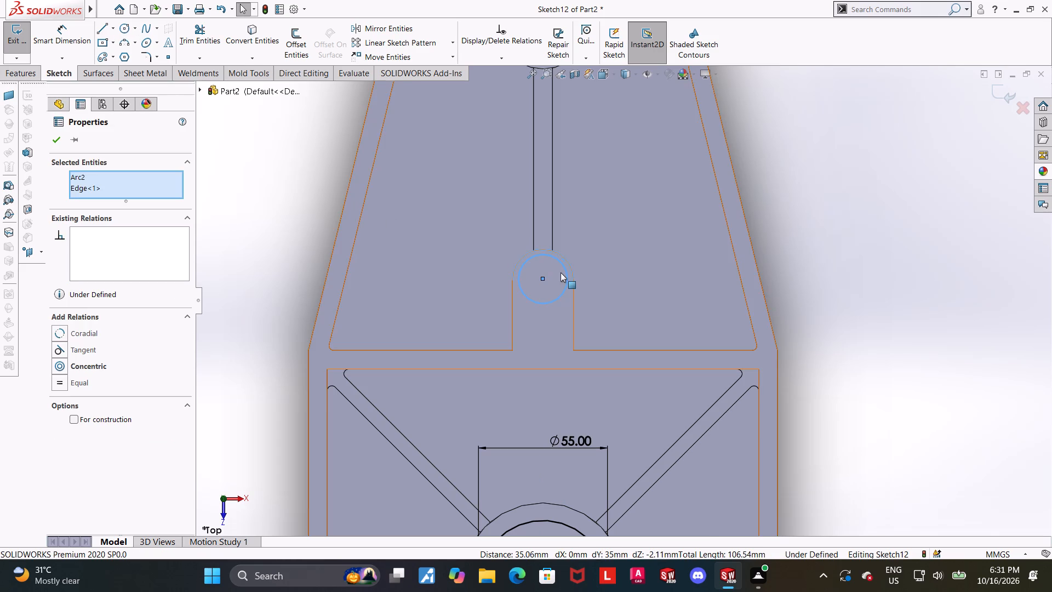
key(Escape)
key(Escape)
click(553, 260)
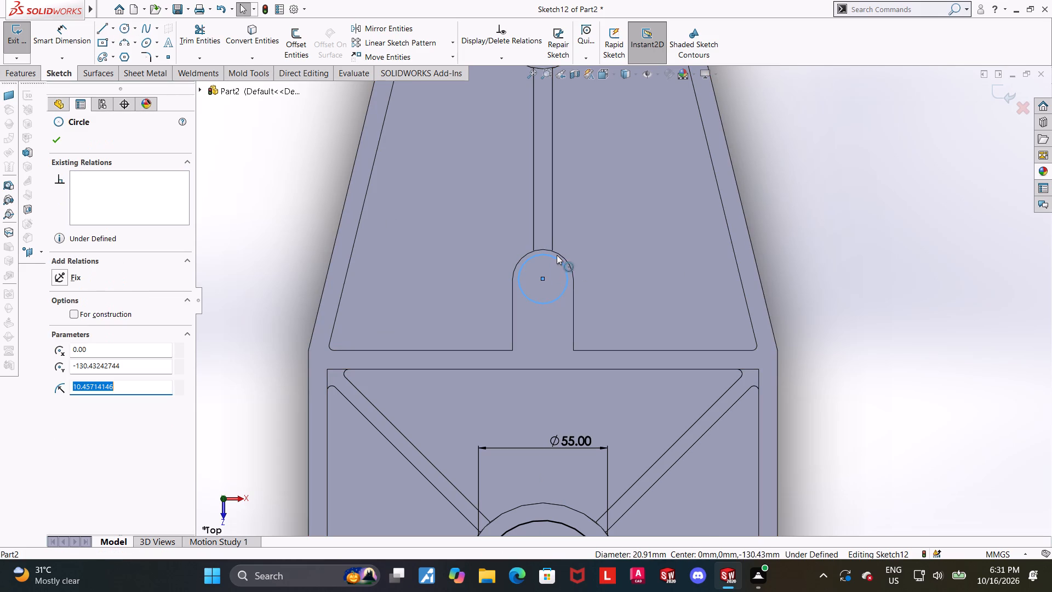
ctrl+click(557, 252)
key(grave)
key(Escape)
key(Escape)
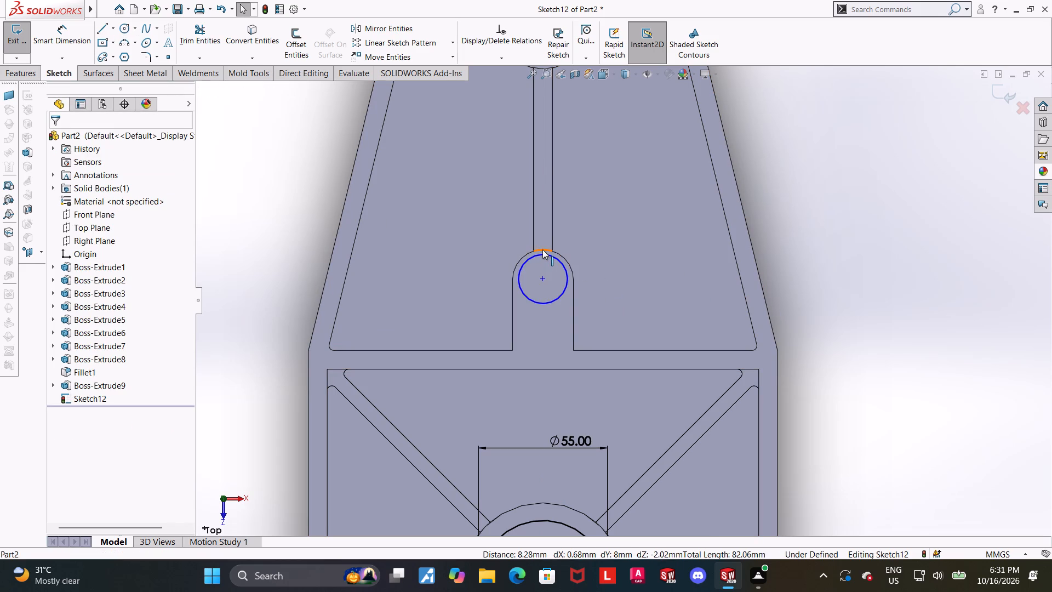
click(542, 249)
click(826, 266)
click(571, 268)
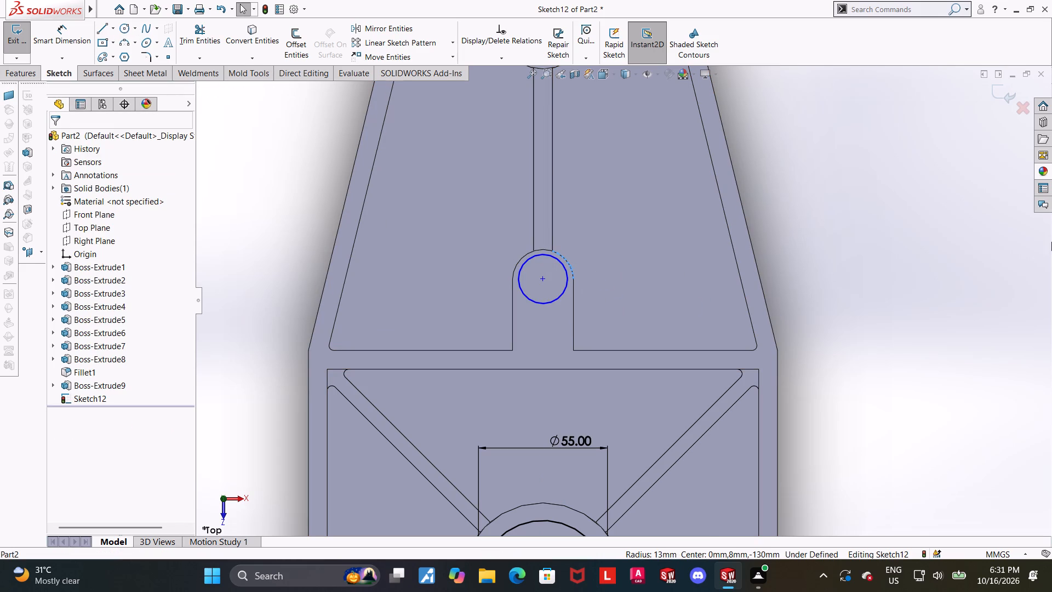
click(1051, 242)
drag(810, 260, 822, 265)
Make the new circle concentric with the arc edge of the slot-shaped boss.
middle_drag(604, 282, 602, 263)
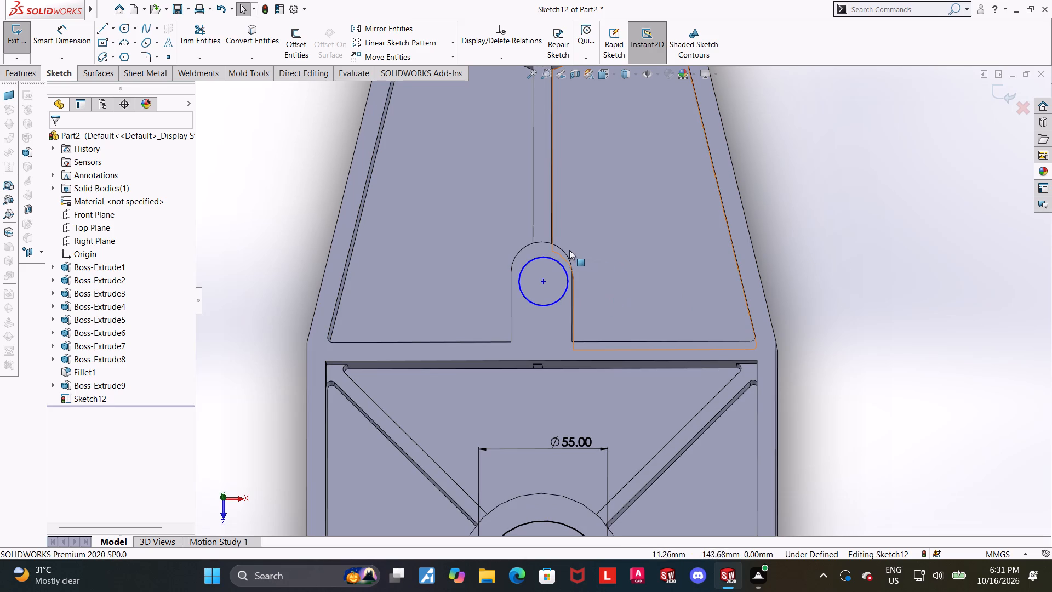
click(562, 250)
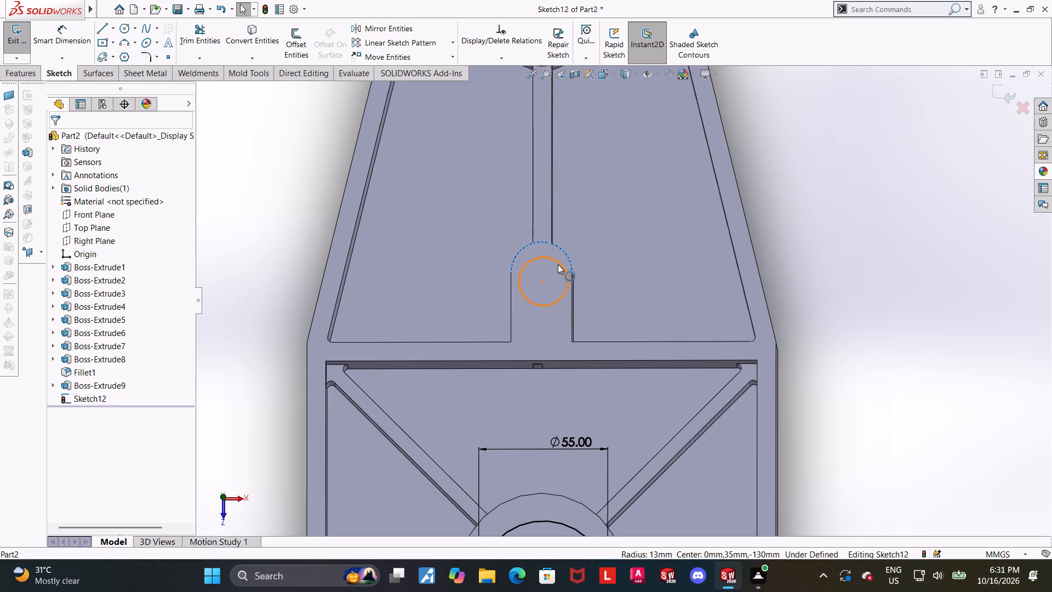
ctrl+click(558, 264)
click(61, 366)
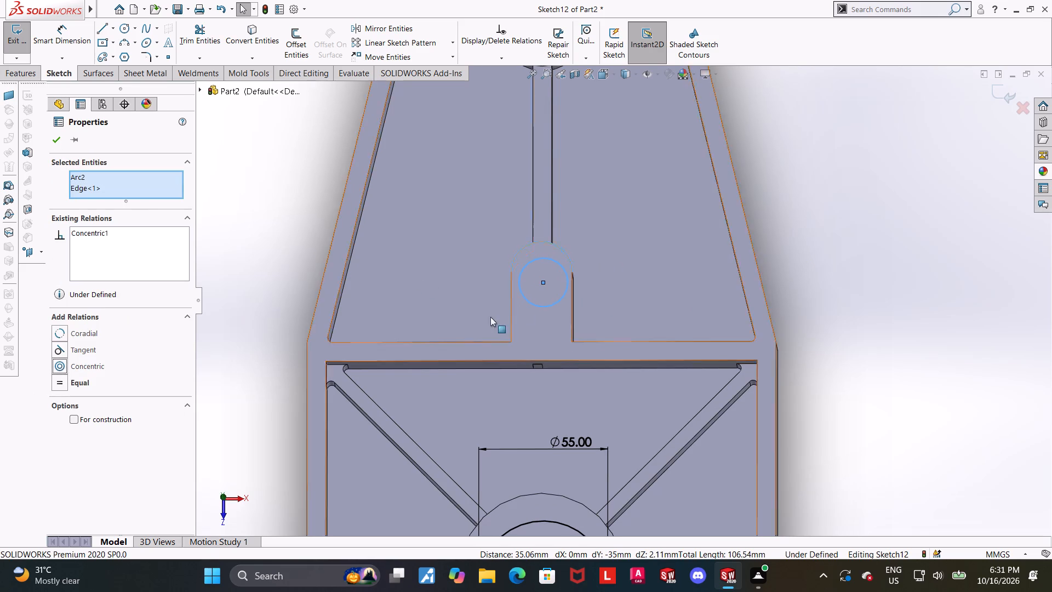
click(781, 213)
Dimension the circle in the slot-shaped boss to a diameter of 12 mm.
click(60, 30)
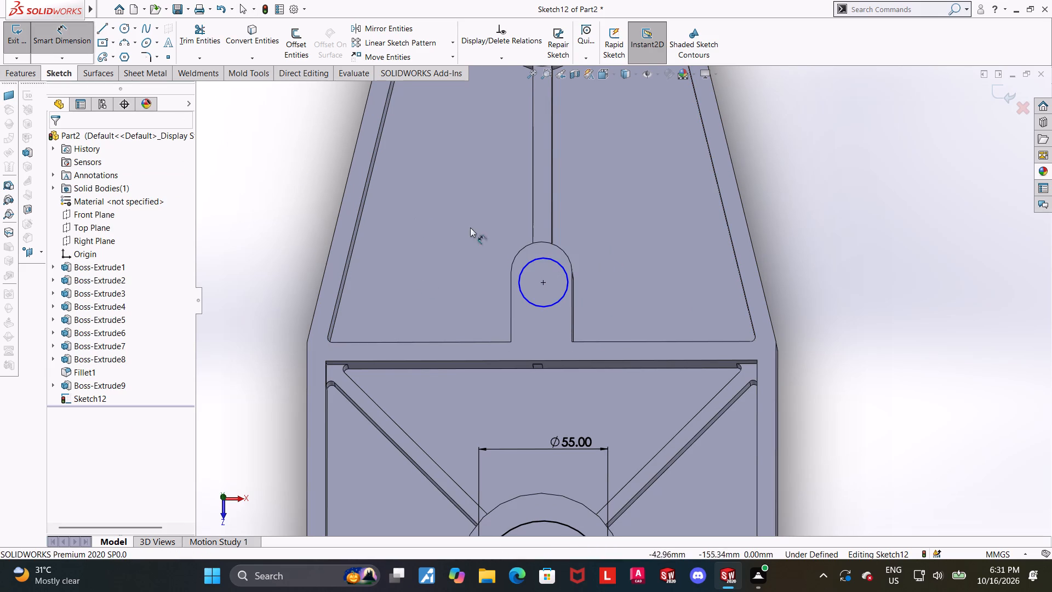
click(544, 258)
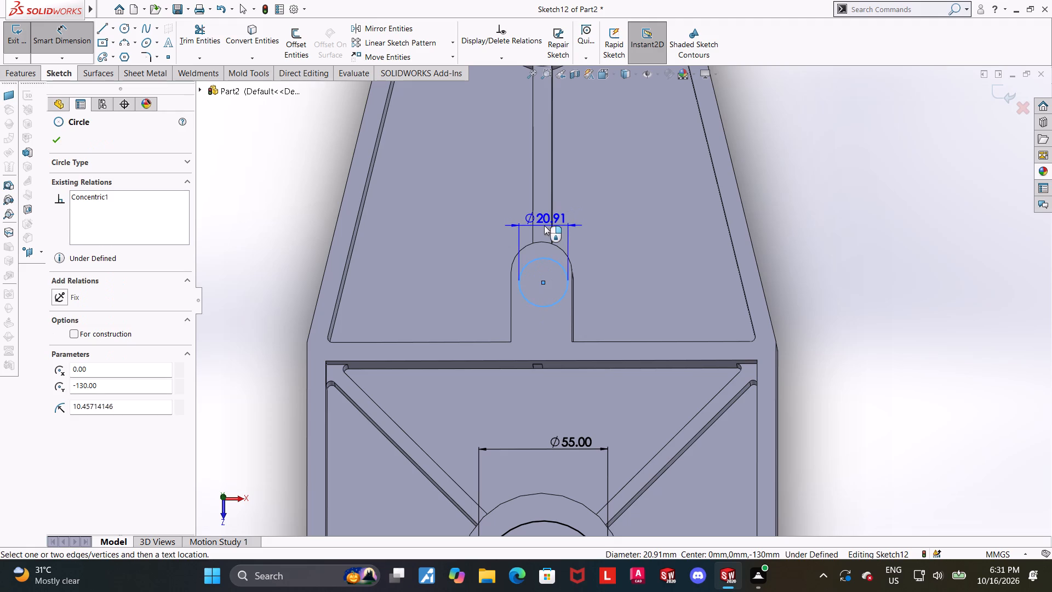
click(544, 225)
text(12)
key(Return)
key(Escape)
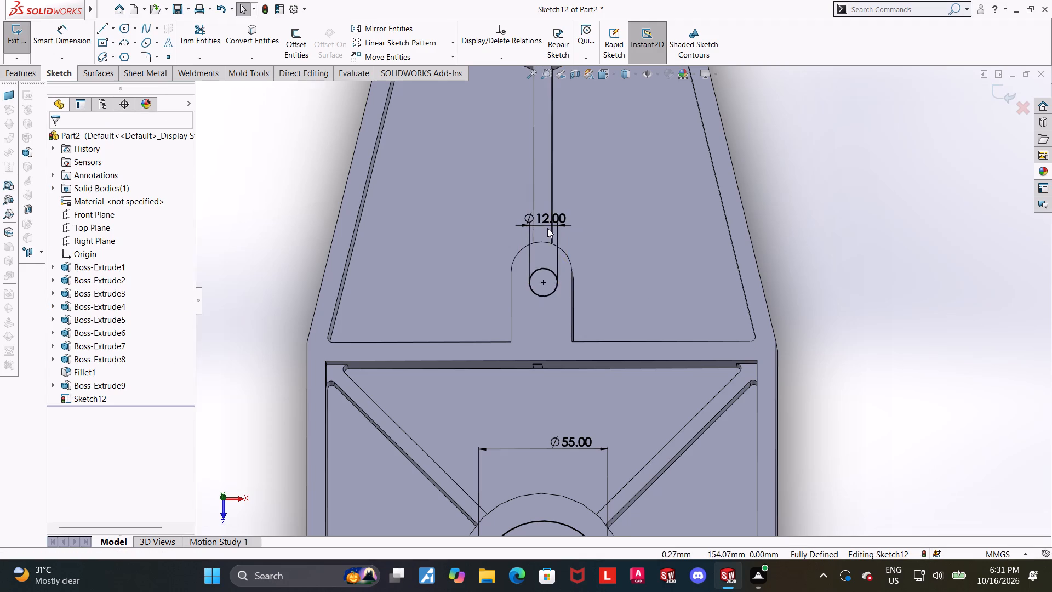
Return to the top view and make the 55 mm circle concentric with the outer edge of the large boss.
scroll(645, 287, up, 3)
click(599, 75)
click(459, 363)
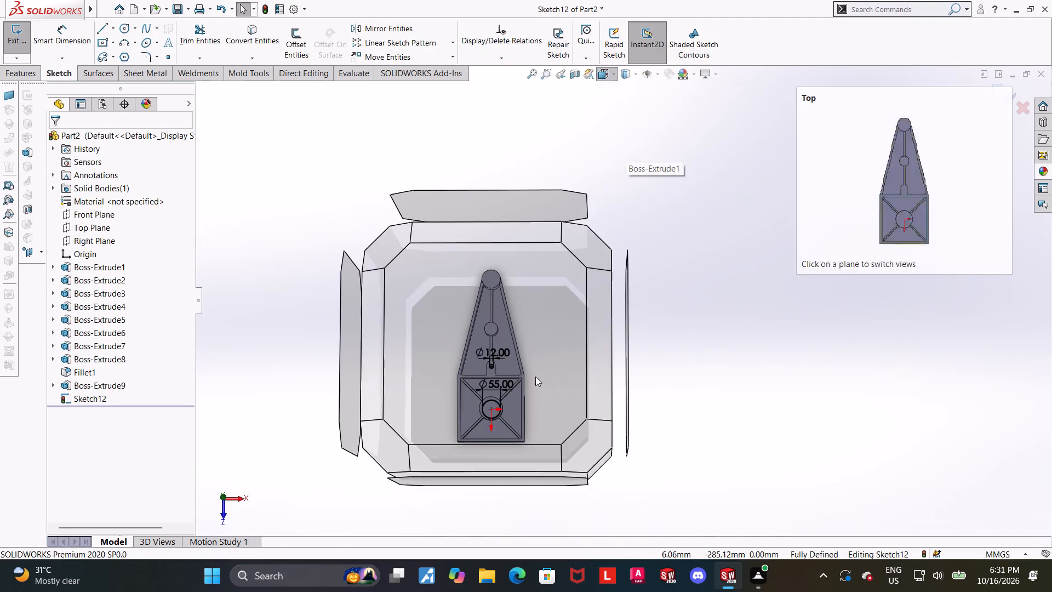
scroll(733, 369, down, 3)
click(745, 328)
scroll(497, 264, down, 1)
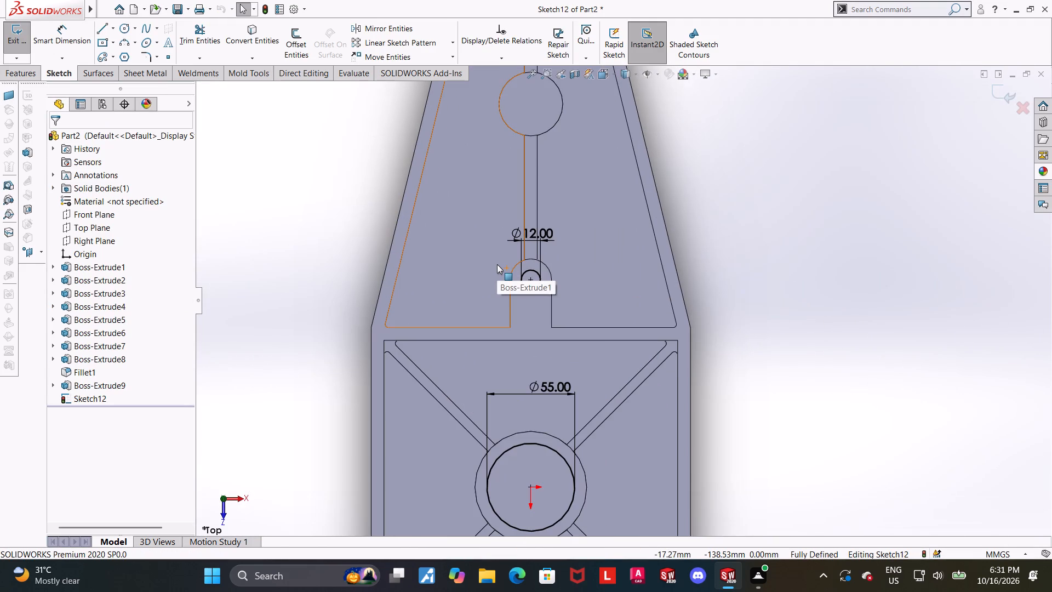
scroll(497, 264, down, 2)
scroll(502, 264, up, 4)
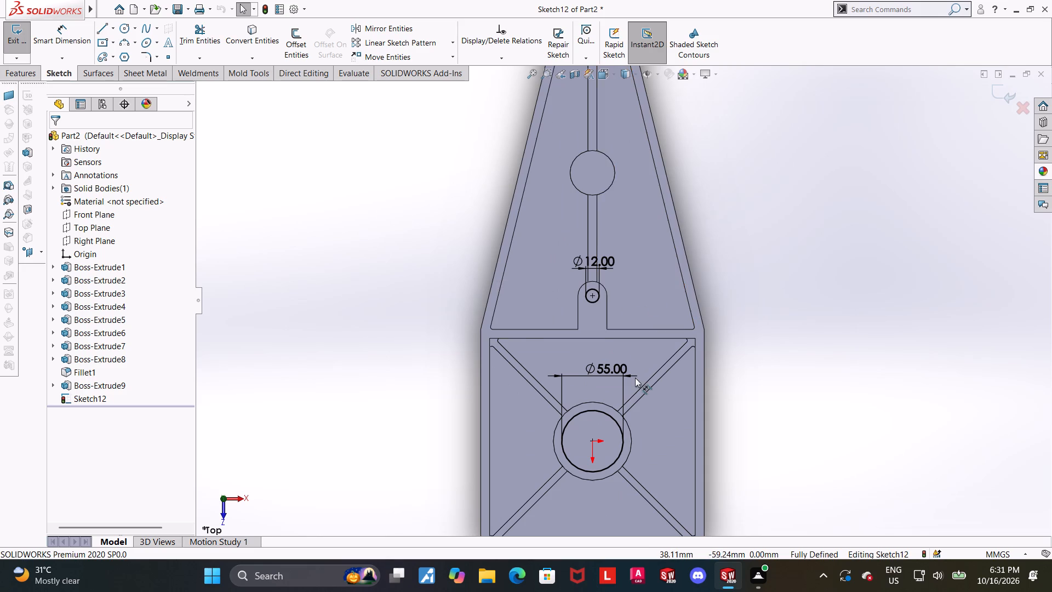
scroll(635, 378, up, 1)
scroll(677, 345, down, 1)
scroll(674, 328, up, 1)
scroll(618, 389, down, 1)
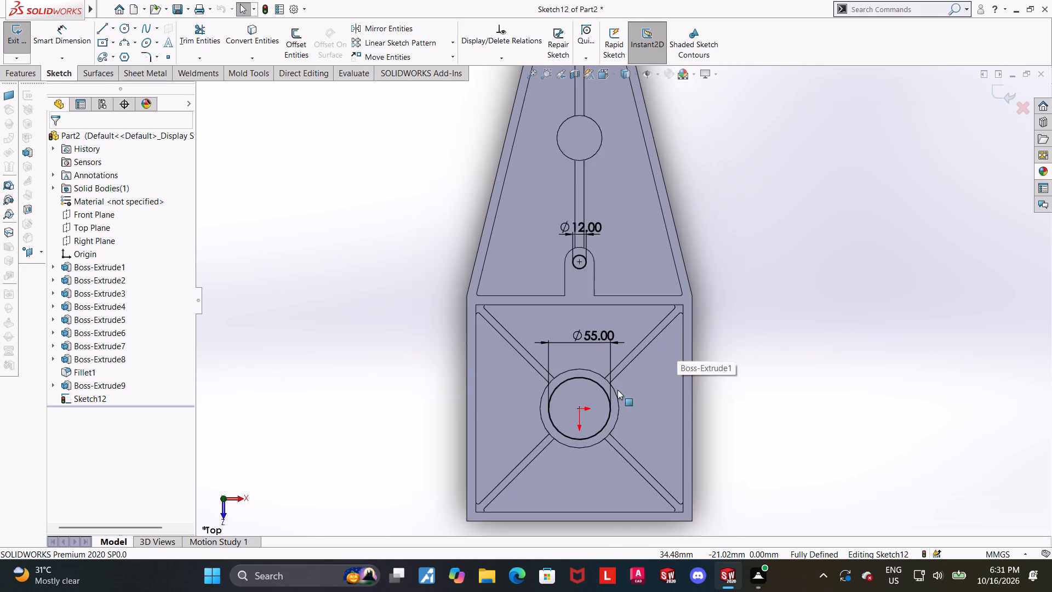
scroll(618, 390, down, 1)
click(780, 328)
click(618, 392)
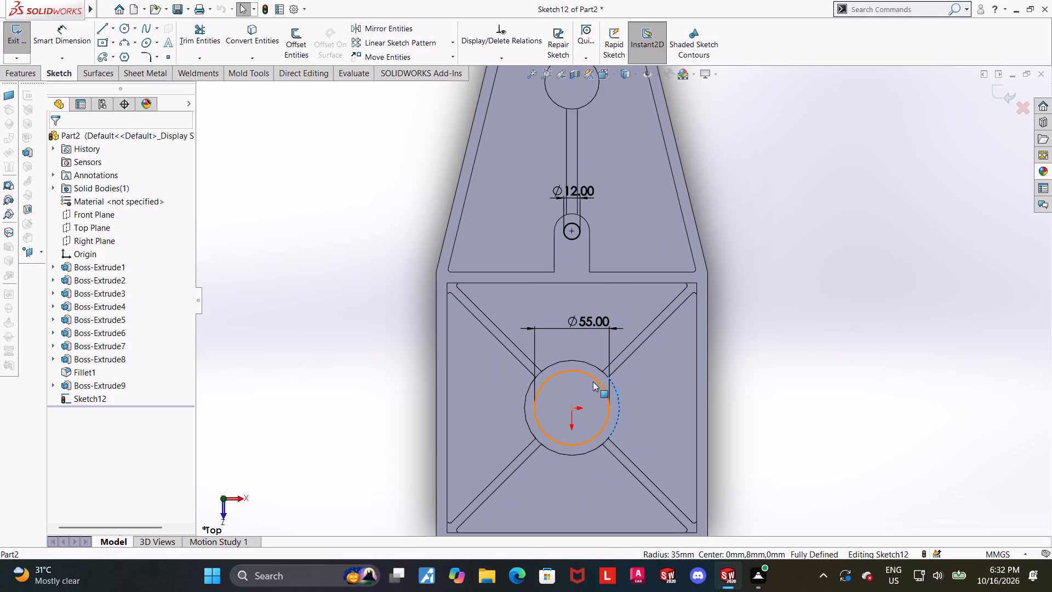
ctrl+click(594, 381)
click(62, 368)
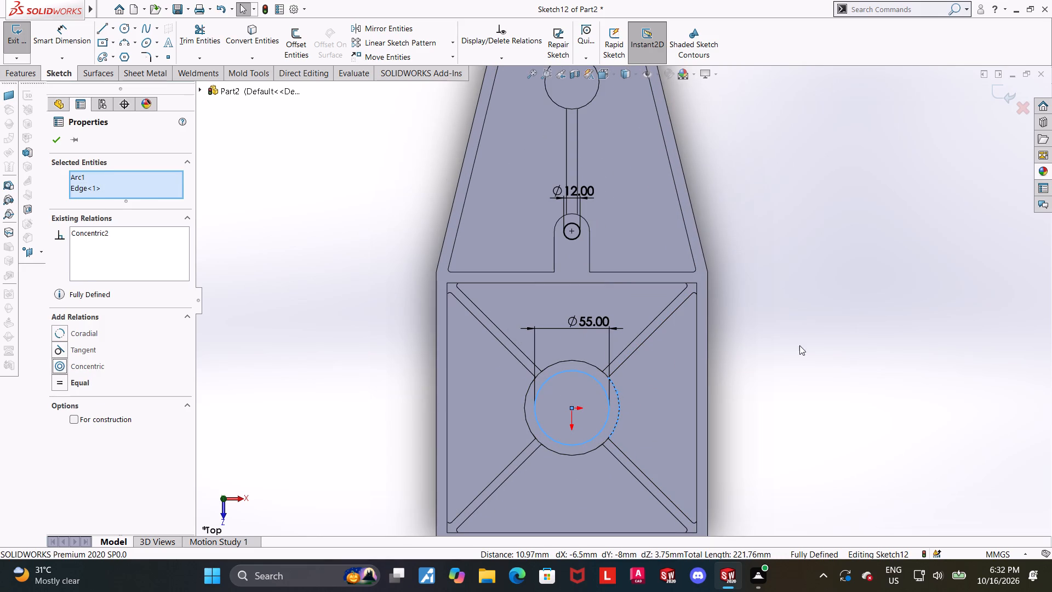
click(799, 345)
Sketch a circle about 17 mm in diameter centred on the middle boss.
scroll(799, 345, up, 4)
scroll(651, 203, down, 2)
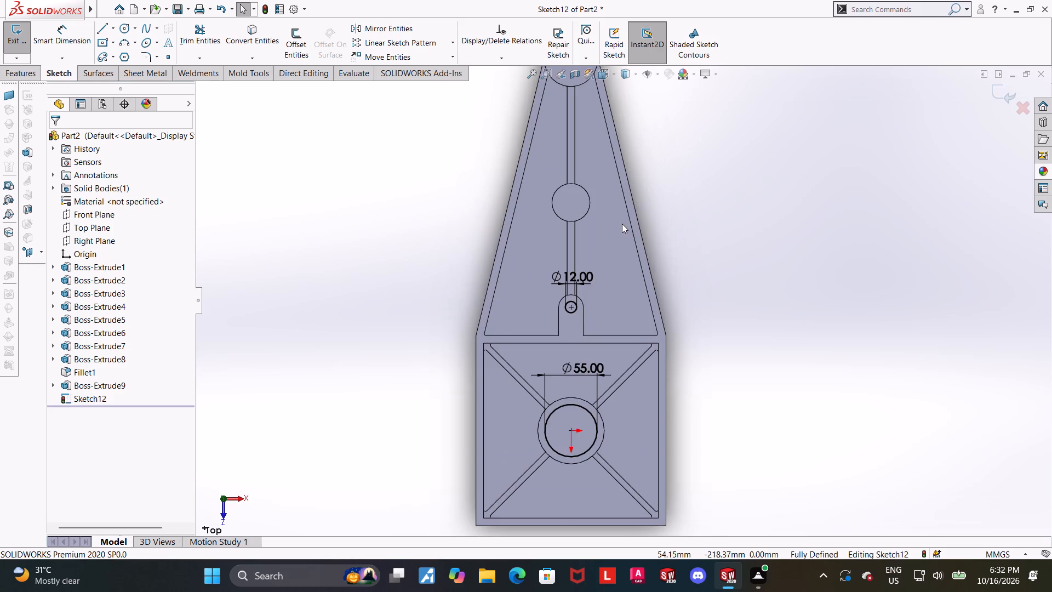
scroll(622, 224, down, 2)
click(127, 30)
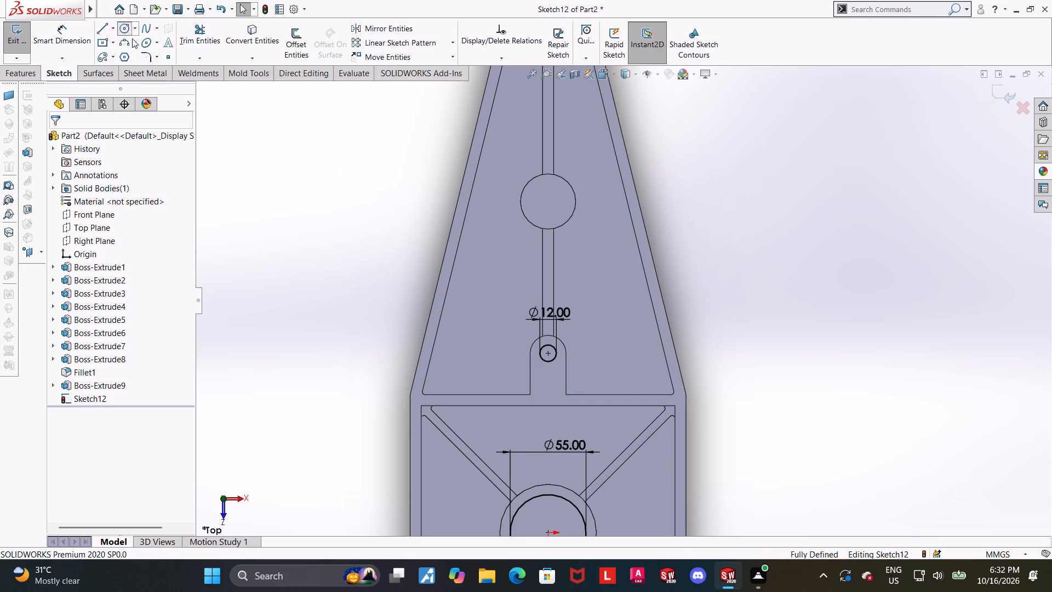
click(548, 201)
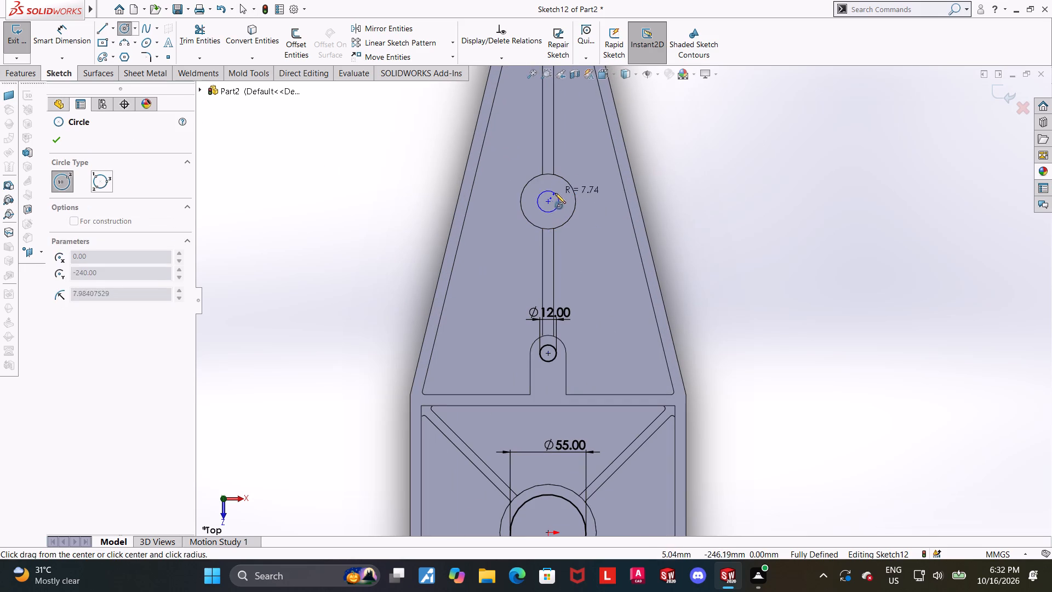
click(555, 192)
key(Escape)
Dimension the circle on the middle boss to a diameter of 20 mm.
click(75, 30)
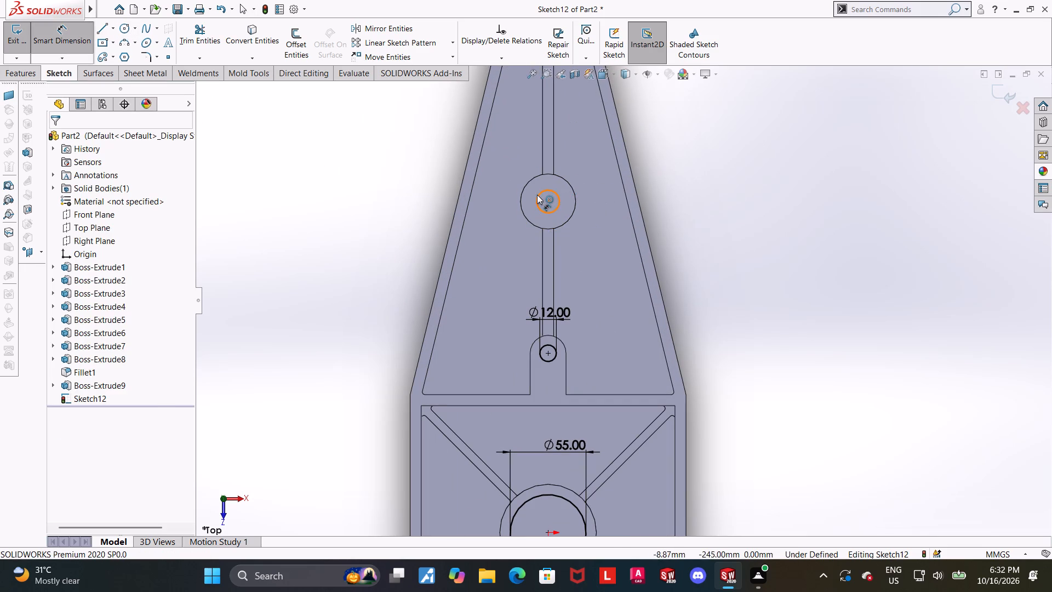
click(538, 195)
click(545, 160)
text(20)
key(Return)
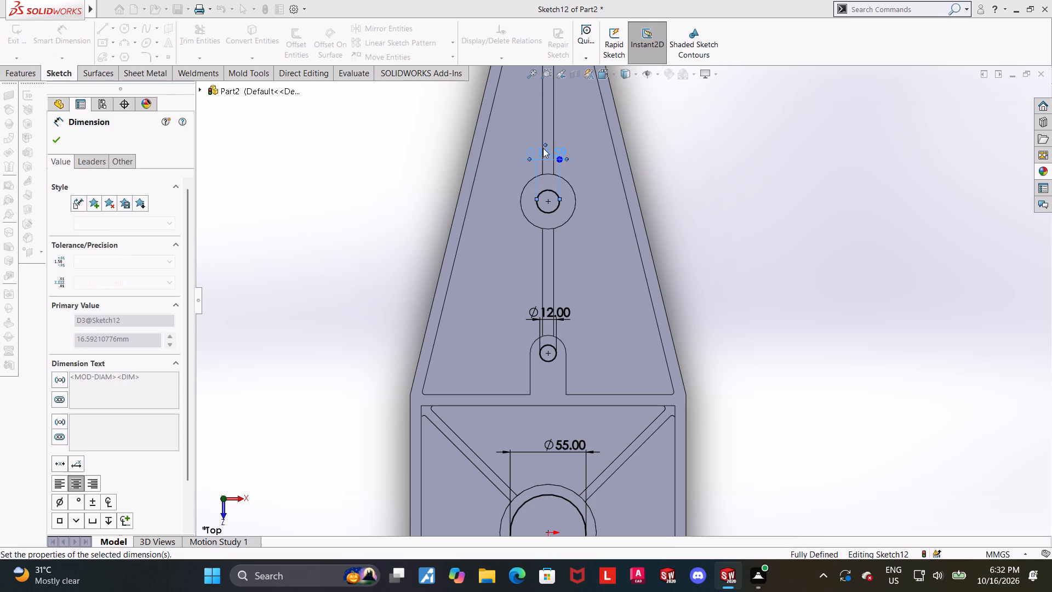
key(Escape)
key(Escape)
click(670, 194)
Sketch a circle about 39 mm in diameter centred on the end boss at the narrow tip of the plate.
scroll(679, 214, up, 2)
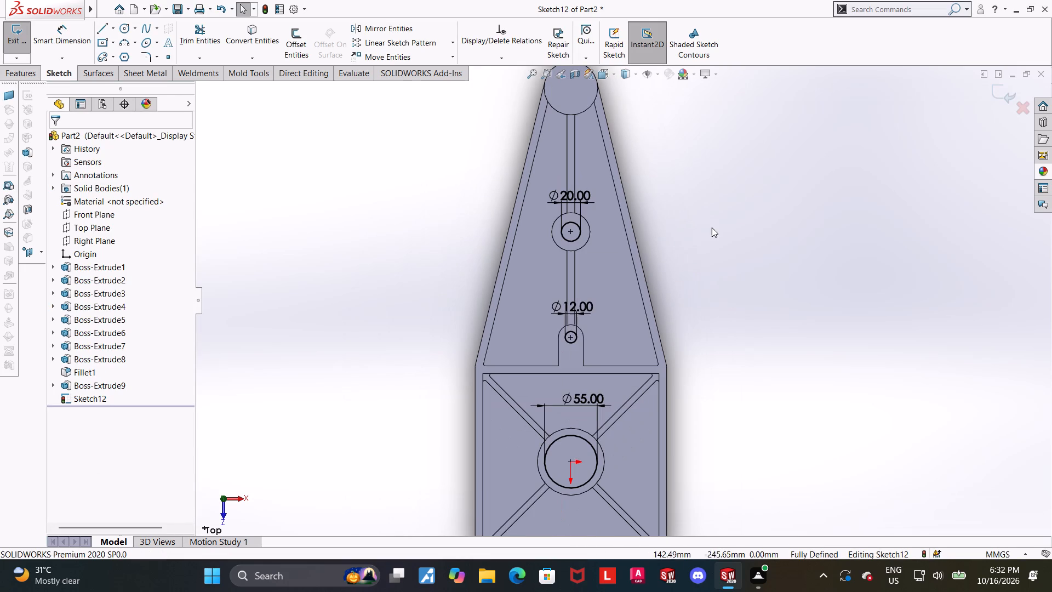
scroll(631, 193, up, 1)
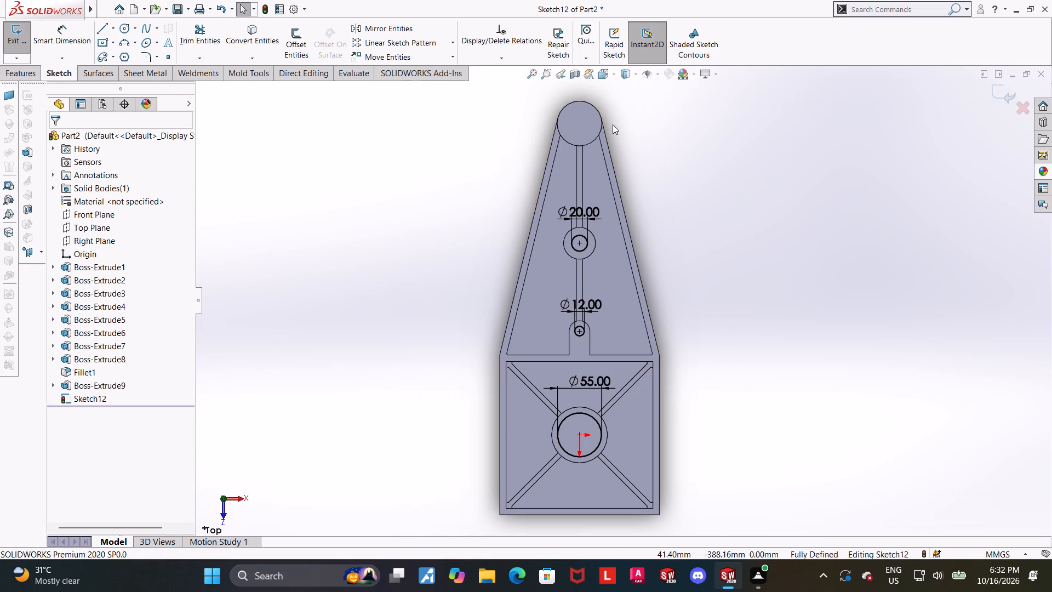
scroll(613, 146, up, 1)
scroll(613, 143, down, 3)
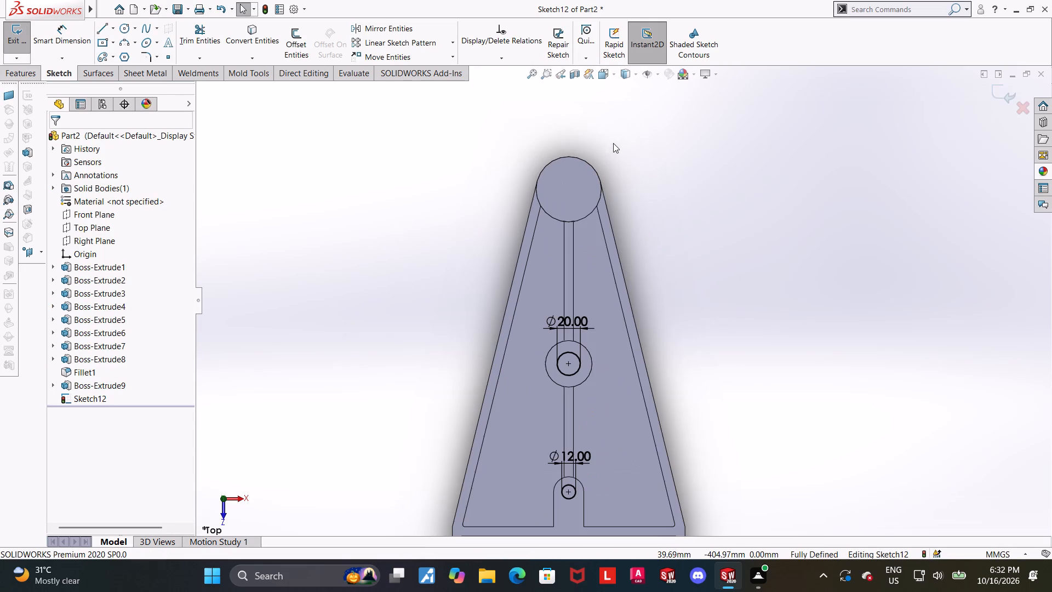
click(126, 29)
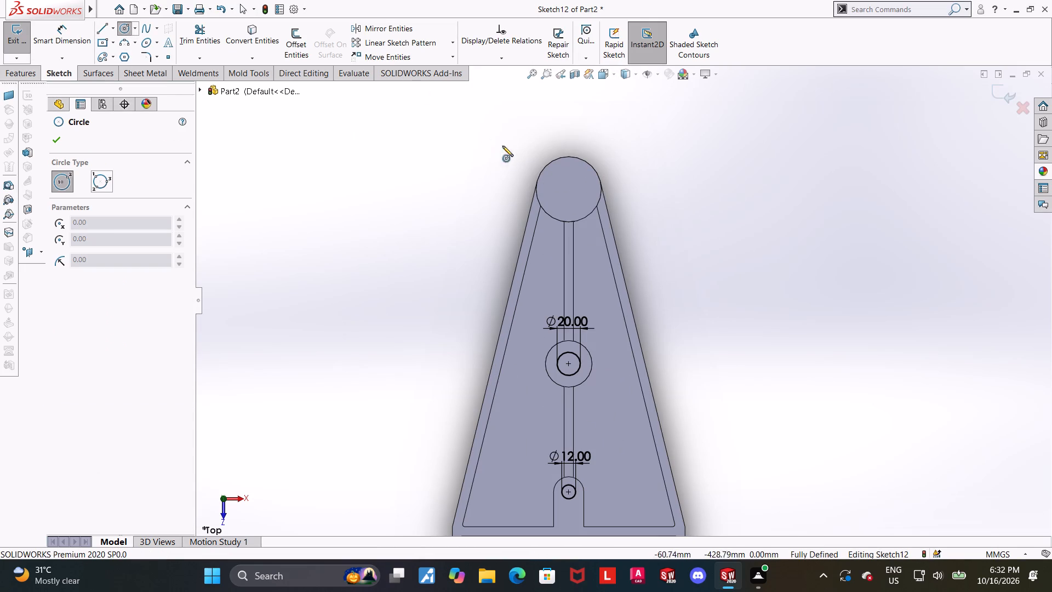
click(567, 188)
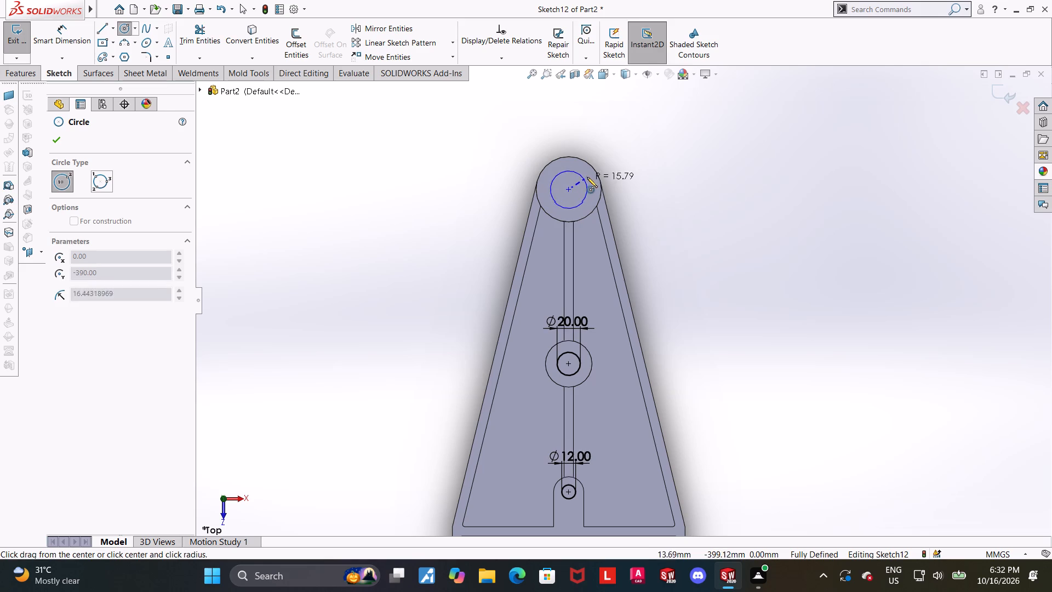
click(587, 177)
key(Escape)
Dimension the circle on the end boss to a diameter of 36 mm.
click(82, 36)
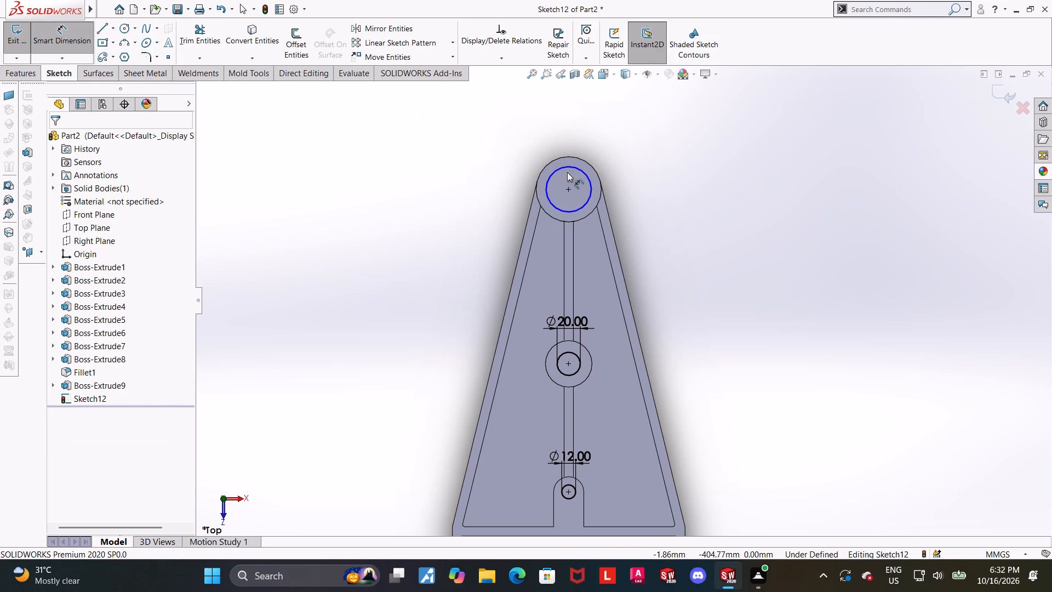
click(567, 167)
click(565, 126)
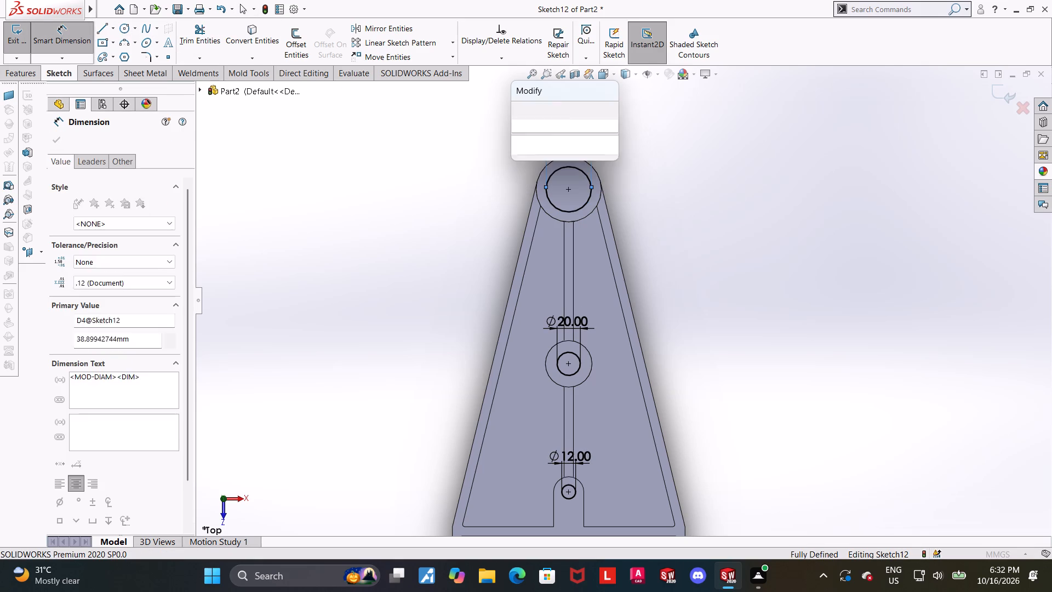
text(36)
key(Return)
key(Escape)
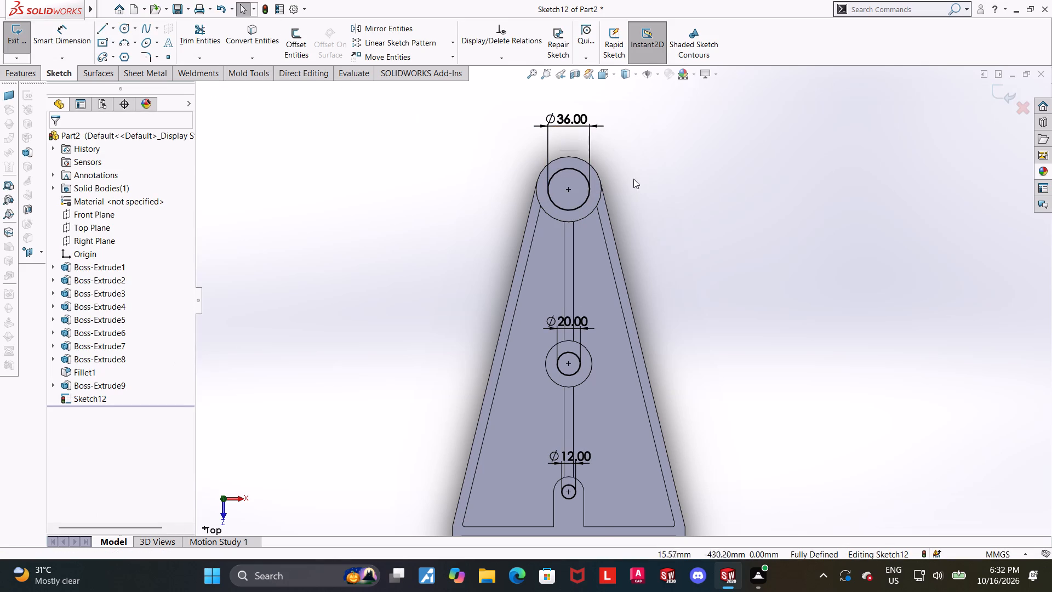
scroll(711, 243, up, 1)
scroll(615, 406, up, 2)
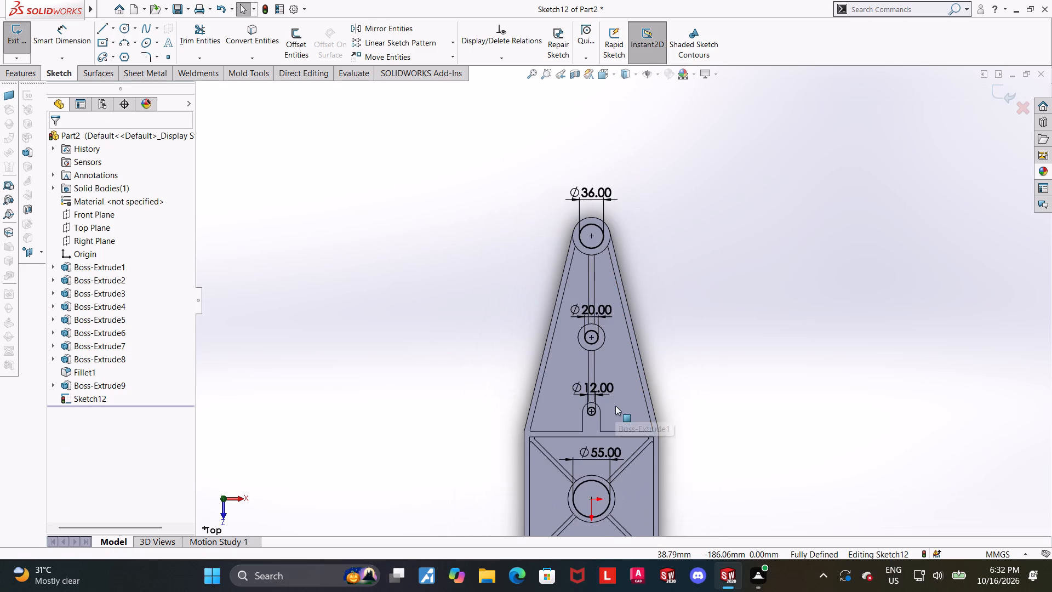
Finish the circle sketch and extrude-cut its four circles Through All, making holes through the bosses.
scroll(599, 406, down, 2)
scroll(627, 471, up, 2)
scroll(620, 489, down, 2)
middle_drag(780, 457, 782, 414)
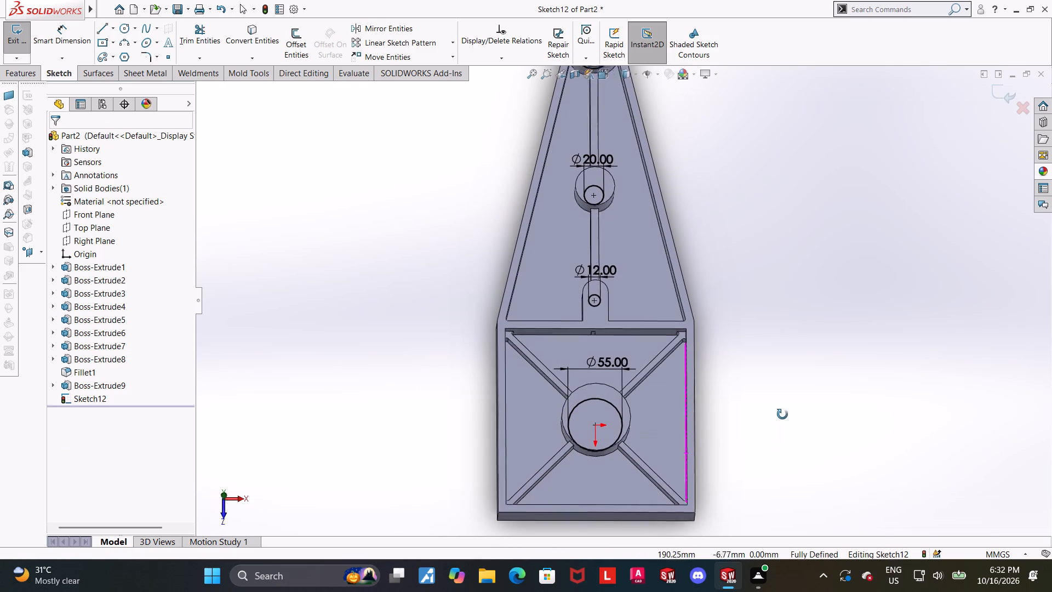
middle_drag(782, 414, 776, 372)
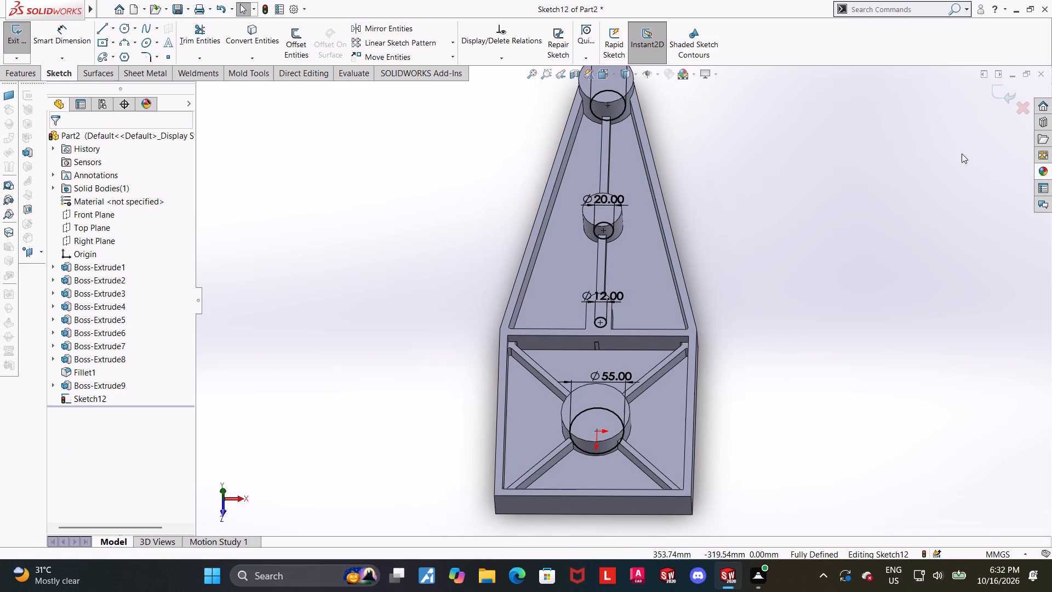
click(1000, 100)
scroll(822, 189, up, 3)
middle_drag(691, 229, 676, 229)
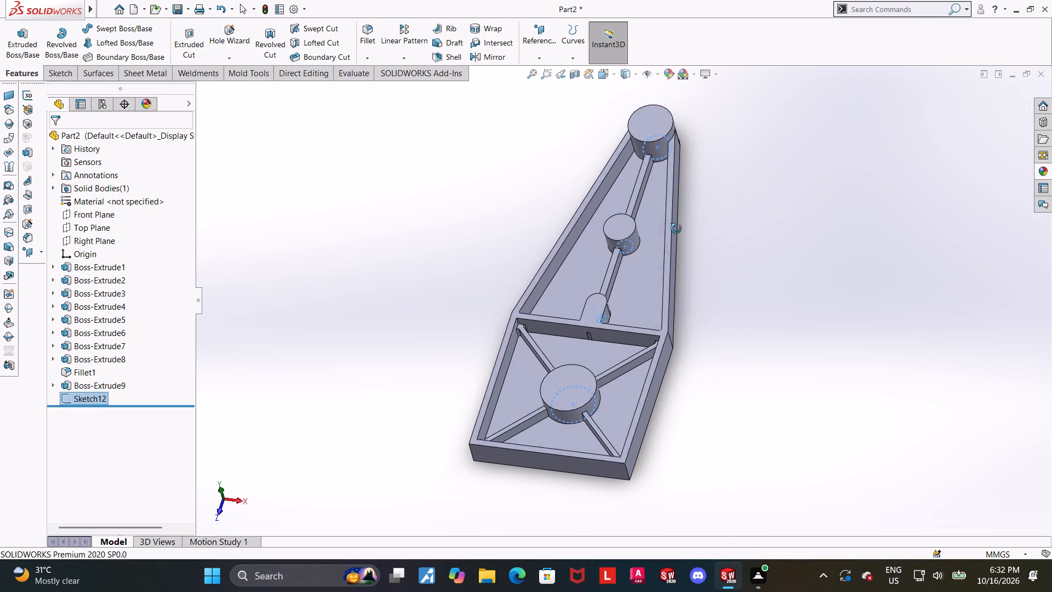
middle_drag(676, 229, 676, 227)
middle_drag(642, 250, 626, 241)
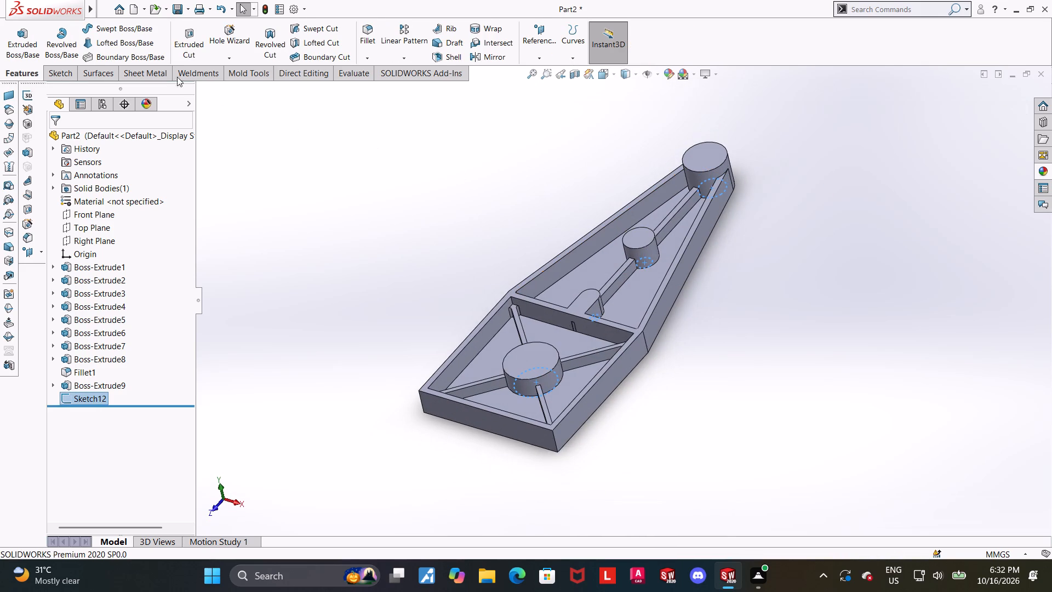
click(191, 45)
click(87, 214)
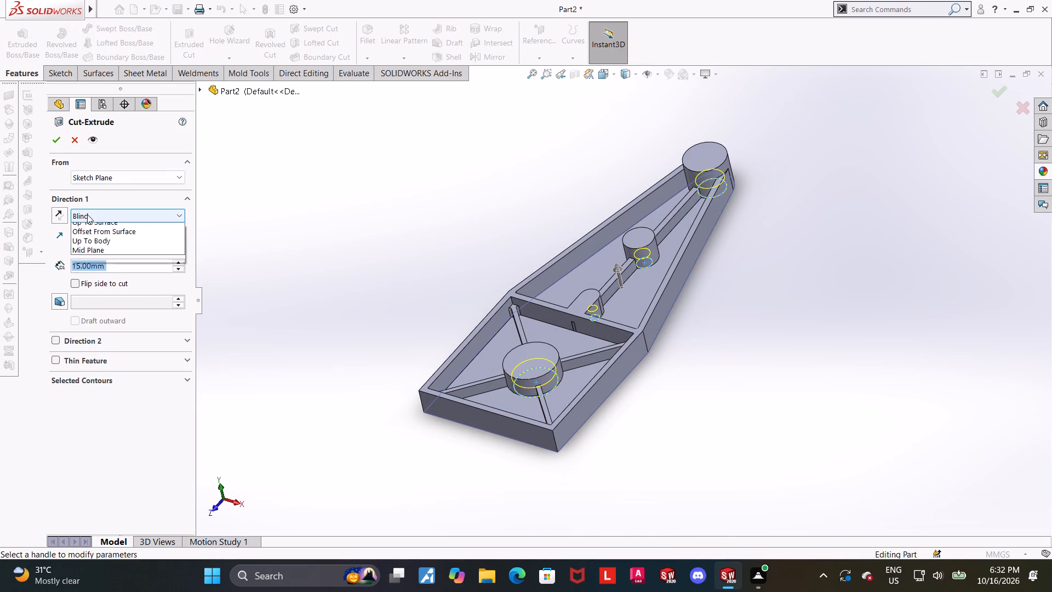
click(95, 237)
click(49, 136)
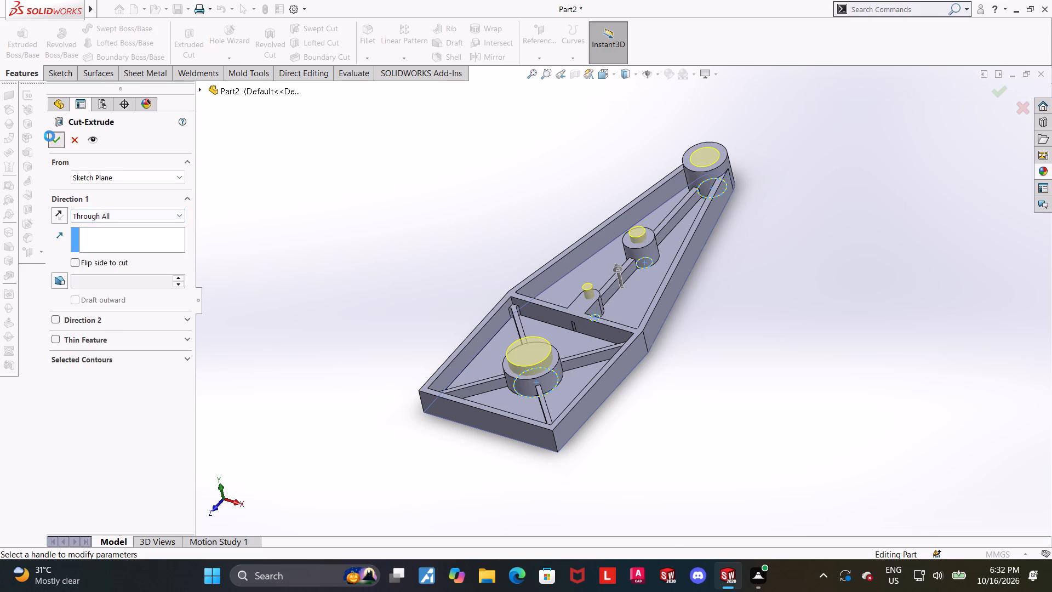
click(912, 316)
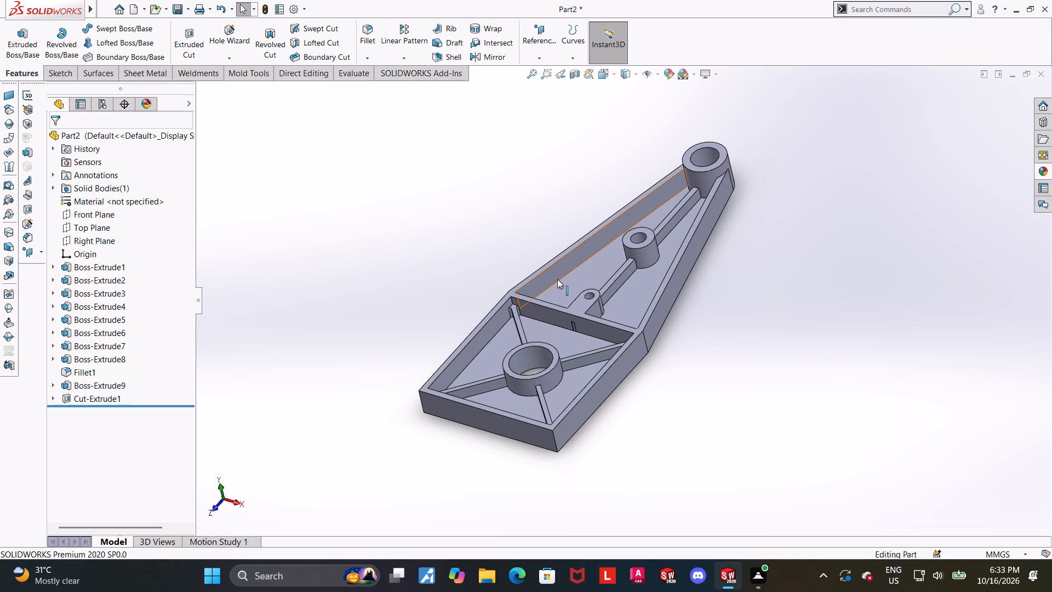
Edit the central rib's sketch (Sketch11), pulling its end line back to the tapered-side face of the cross wall, and rebuild.
scroll(557, 279, up, 1)
scroll(598, 323, up, 1)
scroll(582, 321, down, 6)
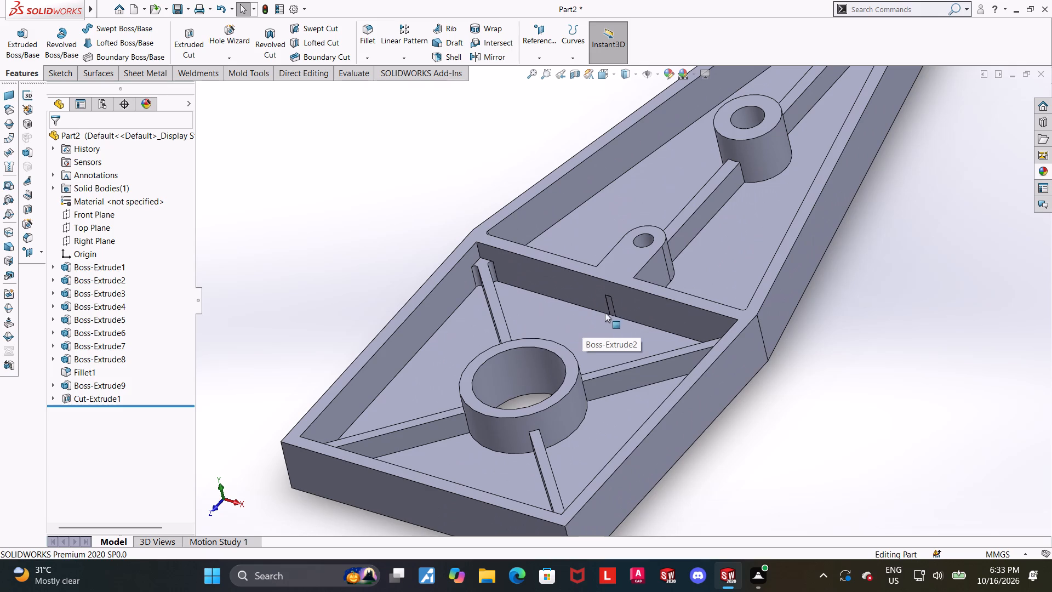
click(610, 307)
key(Escape)
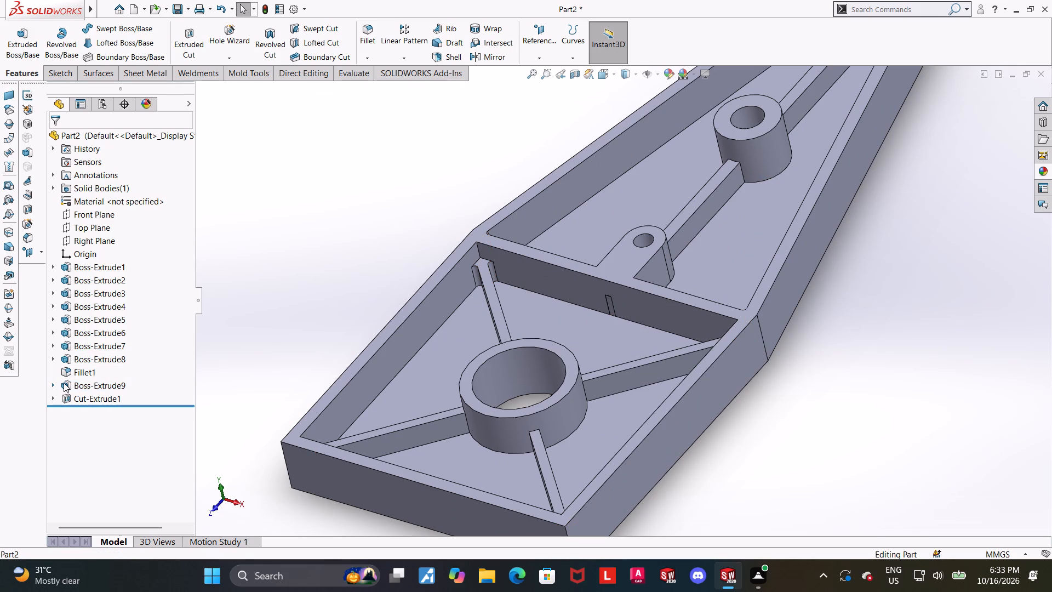
click(63, 382)
click(53, 383)
click(73, 399)
click(77, 399)
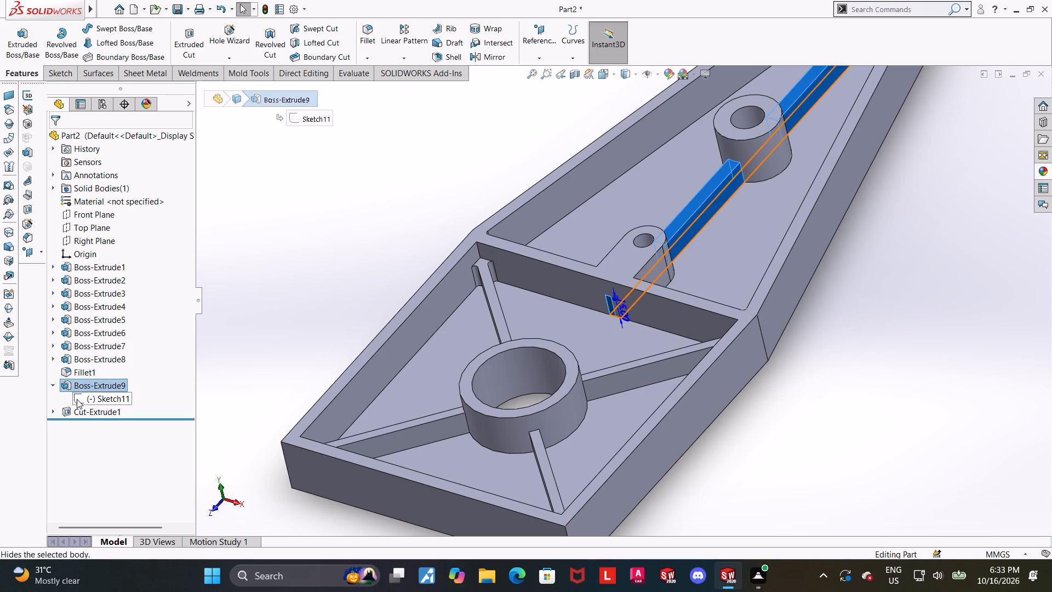
click(86, 371)
click(105, 401)
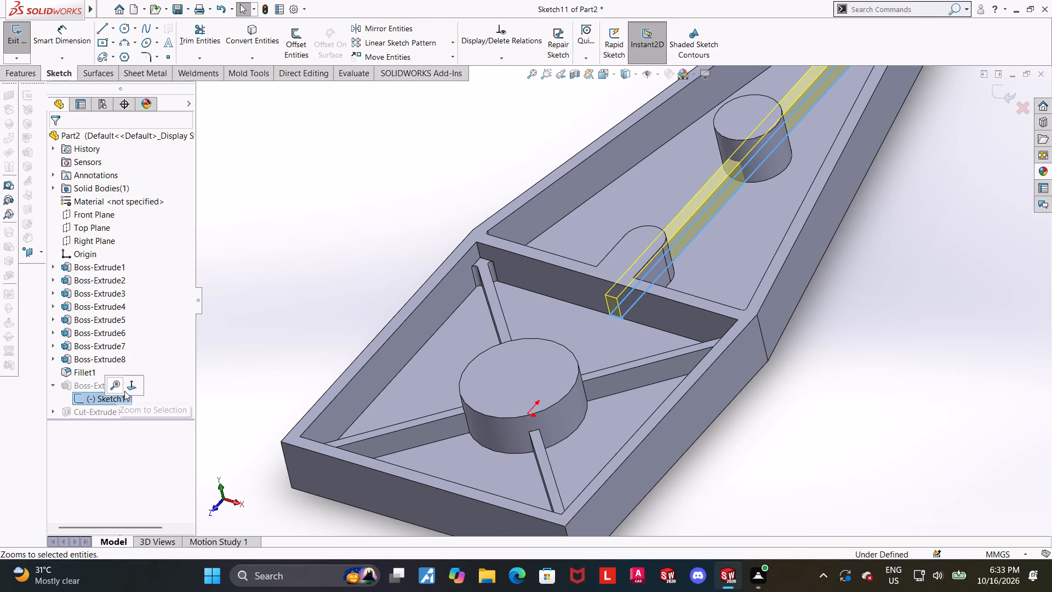
click(128, 390)
click(853, 343)
scroll(650, 380, down, 5)
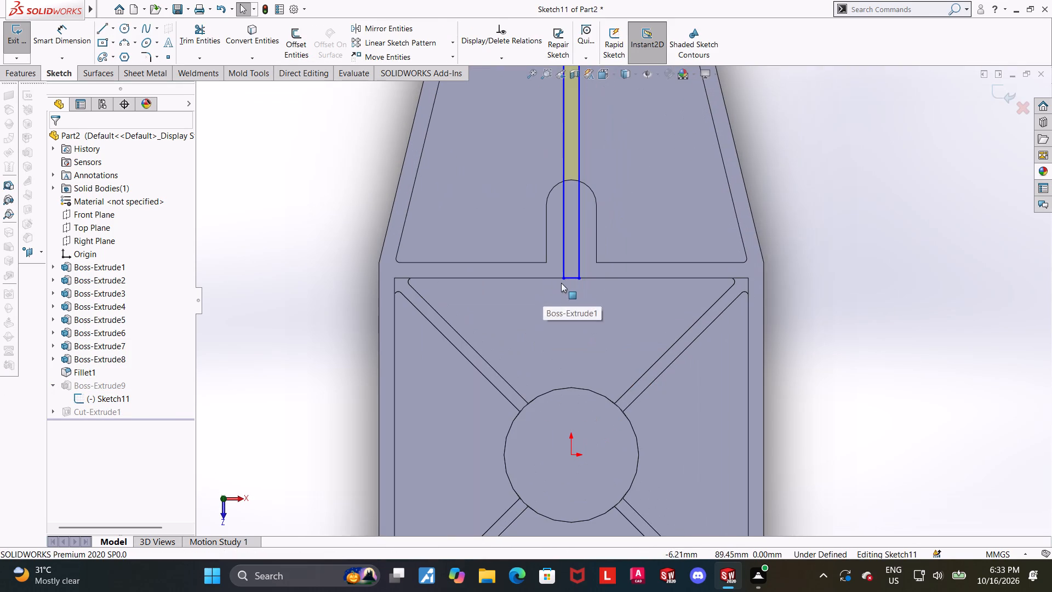
drag(568, 280, 570, 261)
click(874, 287)
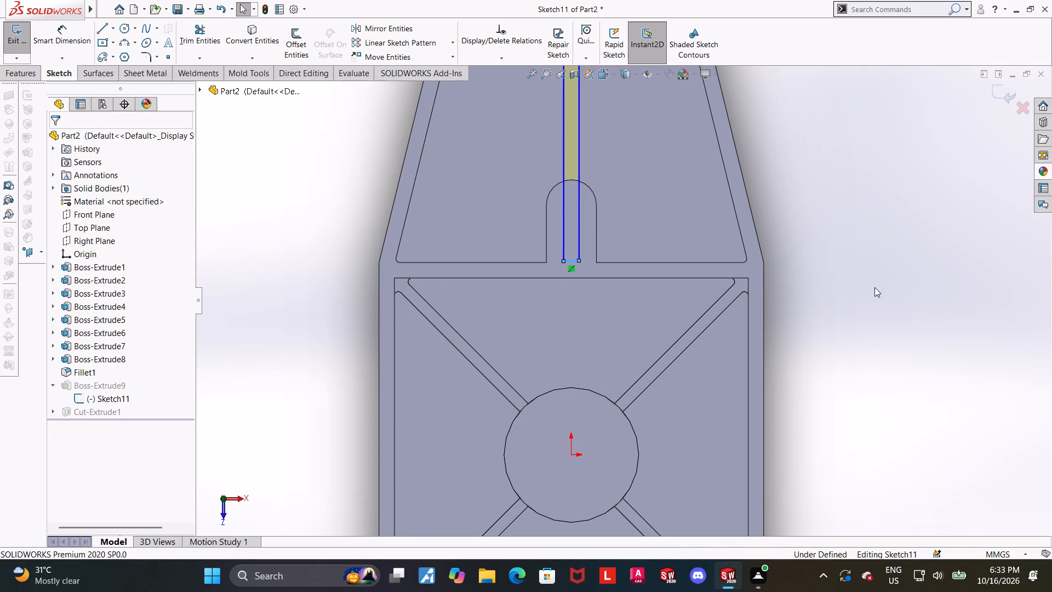
click(1002, 87)
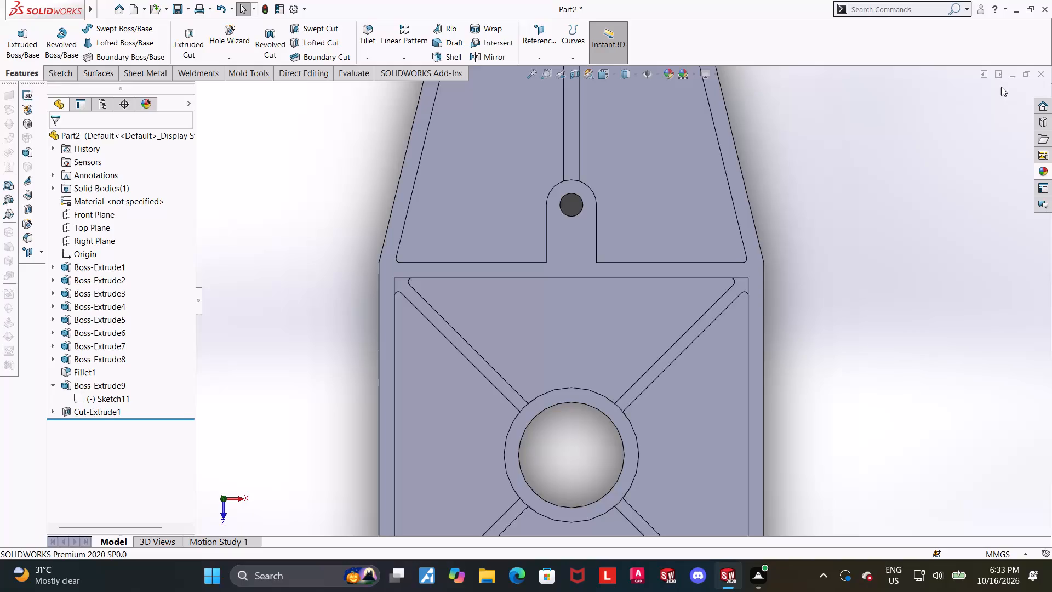
Examine the boss holes, ribs and walls of the whole part in top and isometric views.
scroll(823, 215, up, 4)
scroll(765, 292, up, 3)
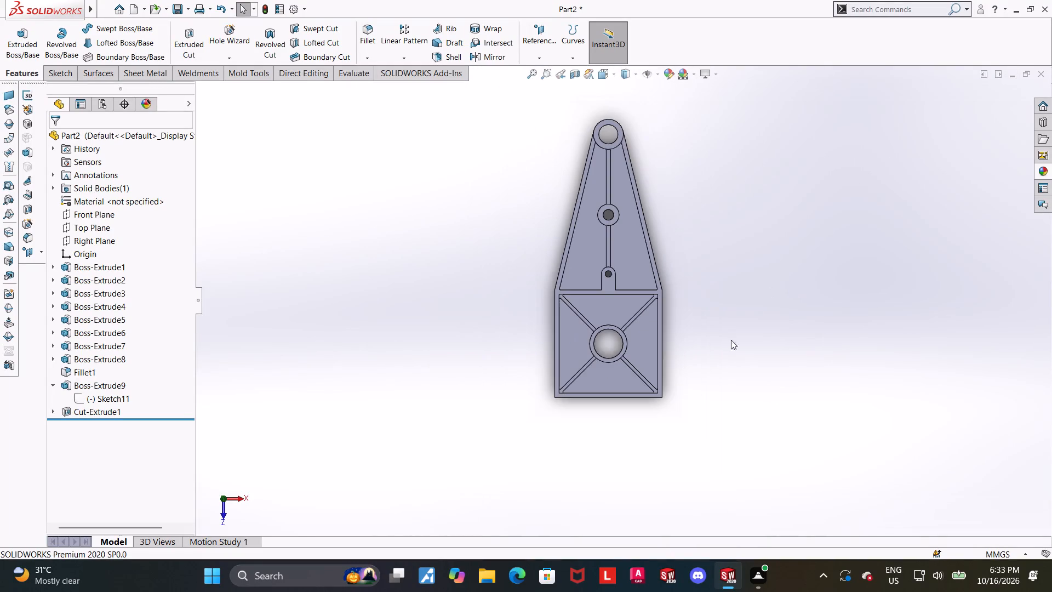
scroll(671, 350, down, 2)
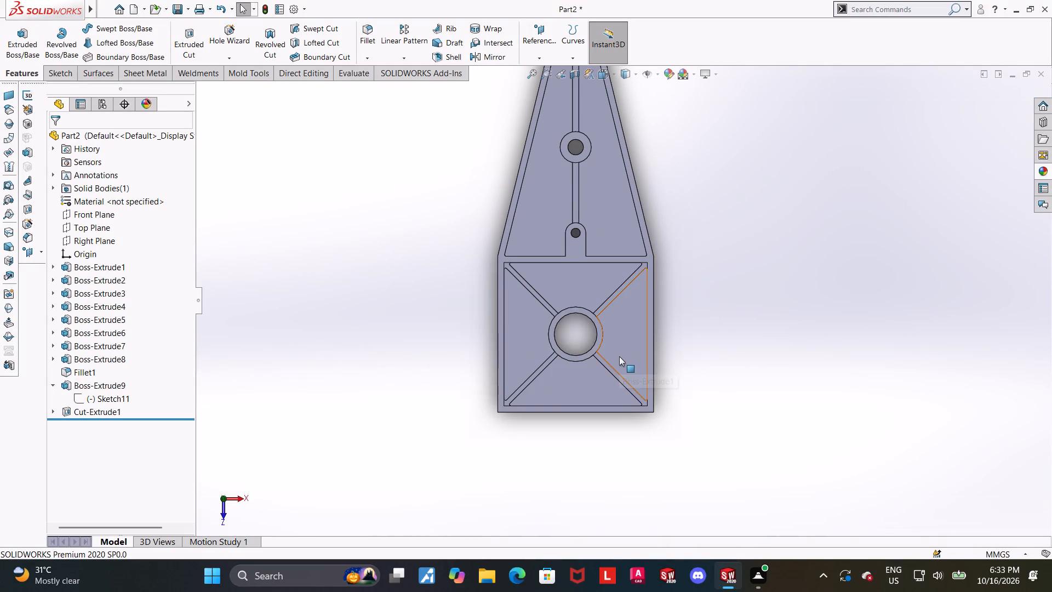
key(ctrl+7)
scroll(622, 366, up, 1)
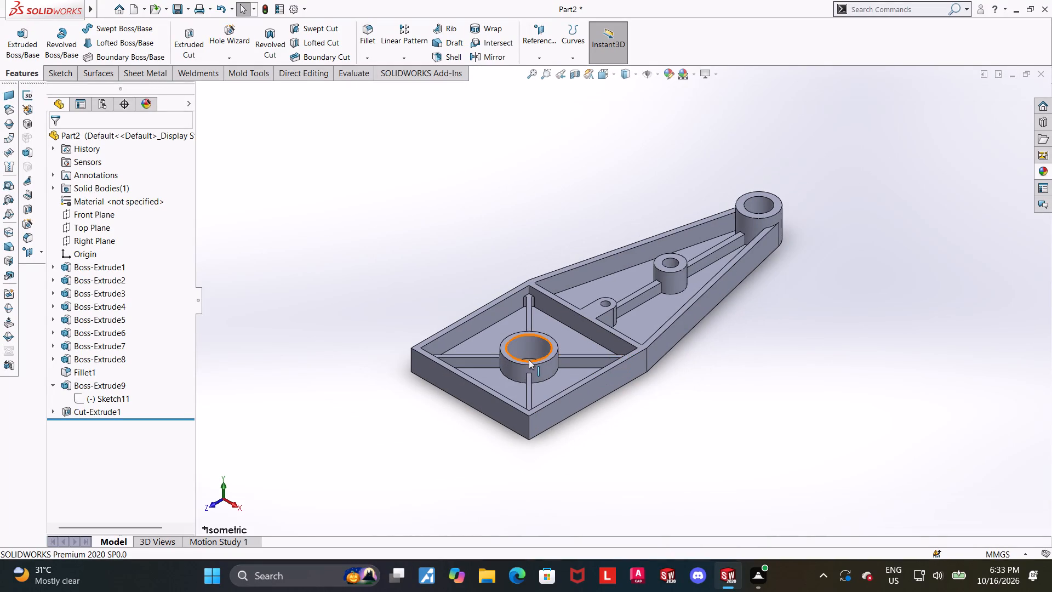
scroll(529, 360, down, 1)
scroll(651, 419, up, 1)
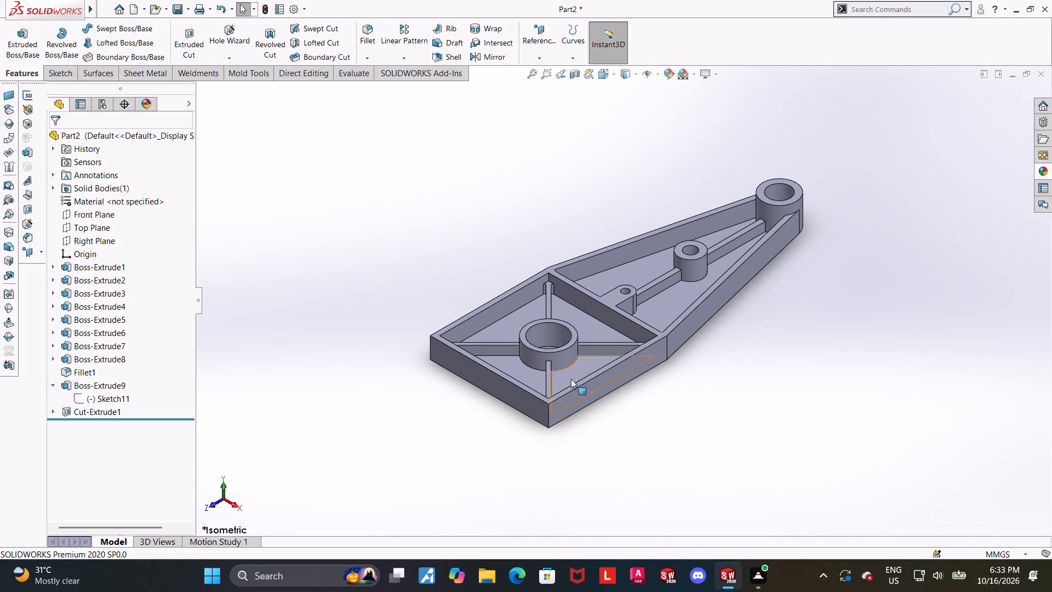
scroll(567, 376, down, 1)
scroll(820, 361, up, 1)
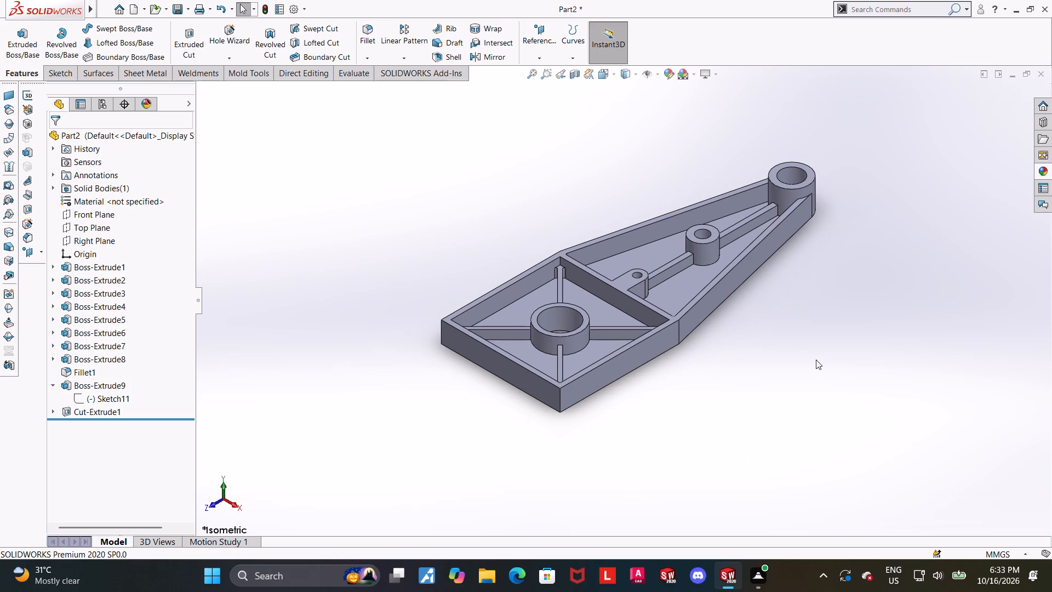
scroll(702, 223, down, 1)
scroll(672, 297, down, 1)
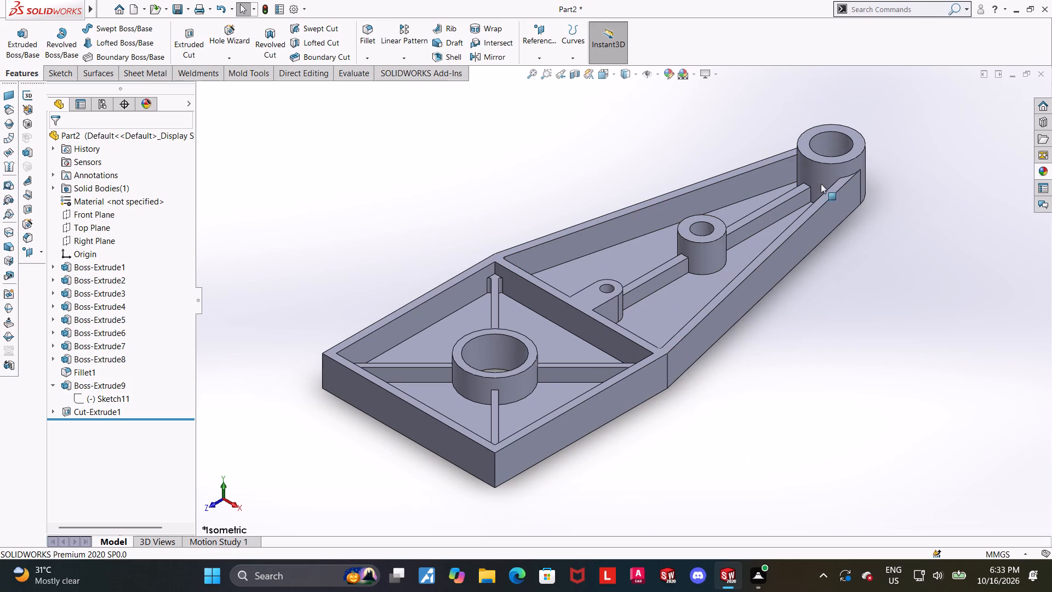
scroll(831, 166, up, 1)
scroll(646, 299, down, 1)
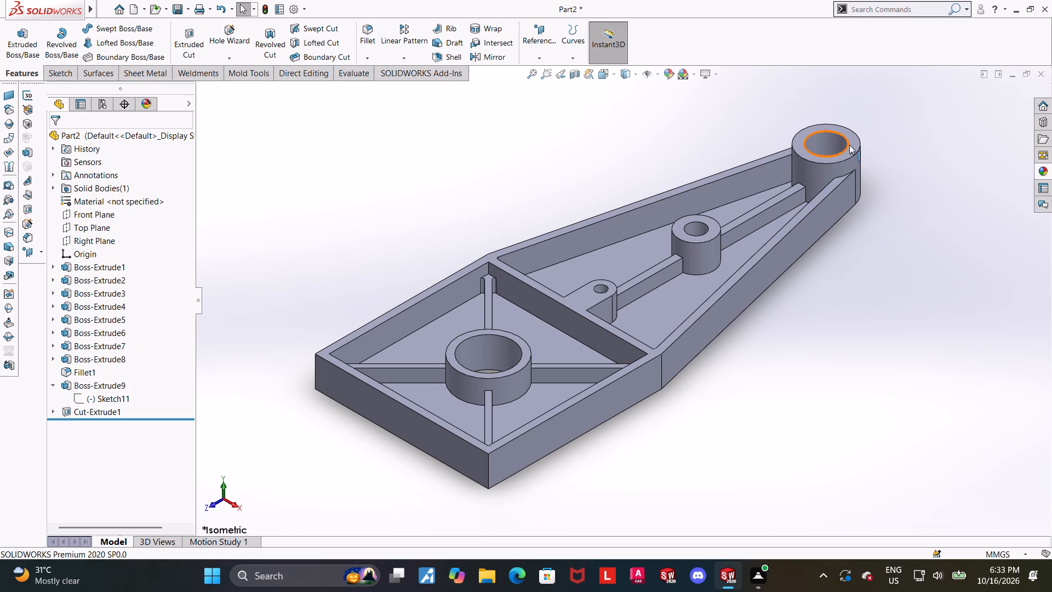
scroll(398, 372, up, 2)
scroll(449, 388, down, 2)
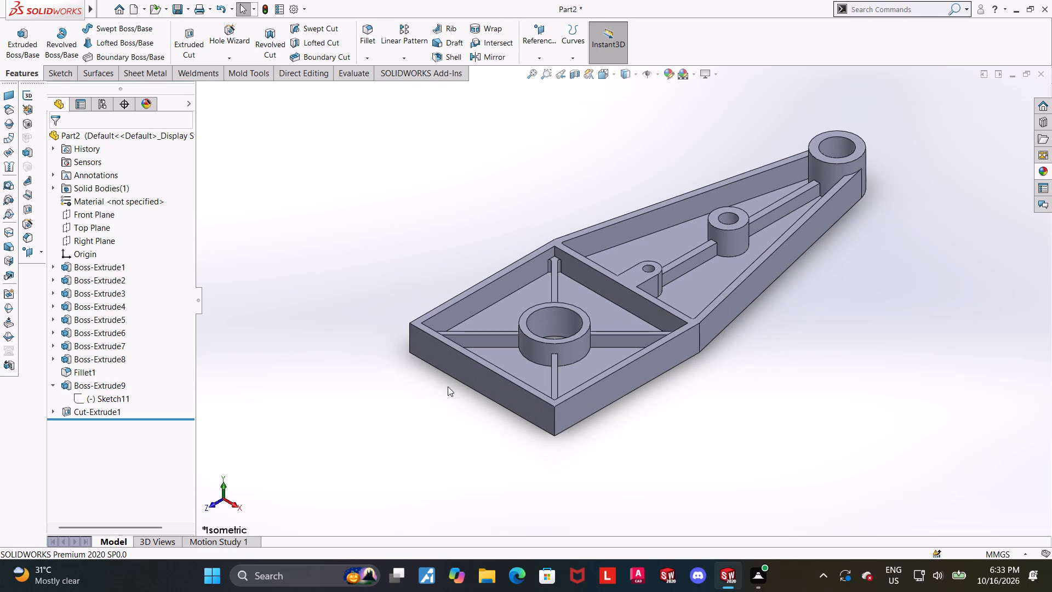
Examine the boss heights, holes and ribs from the left side and at an angle with hidden lines visible.
middle_drag(443, 388, 598, 350)
click(602, 77)
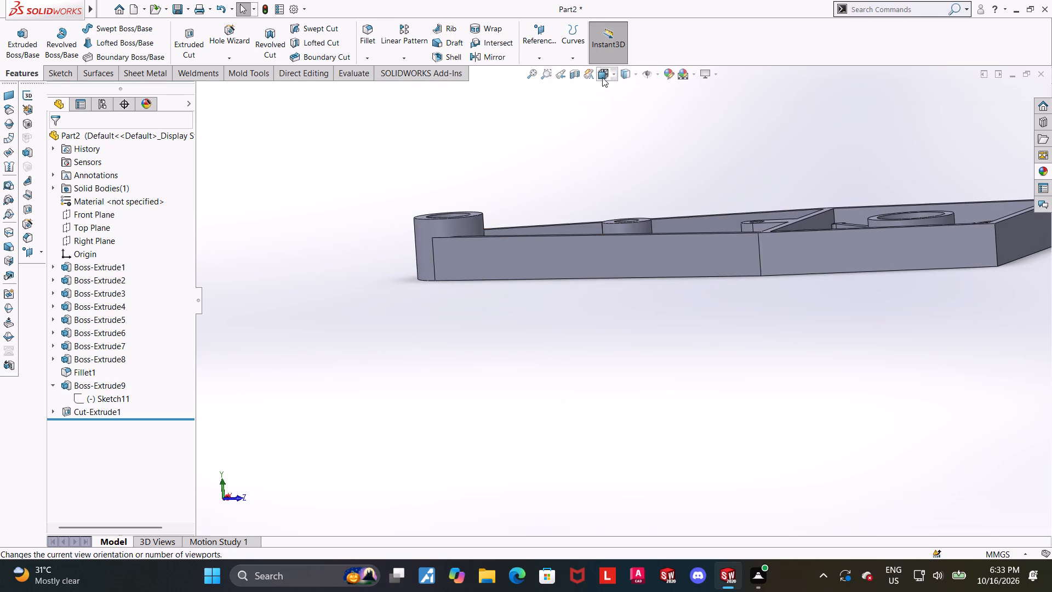
click(465, 303)
click(630, 67)
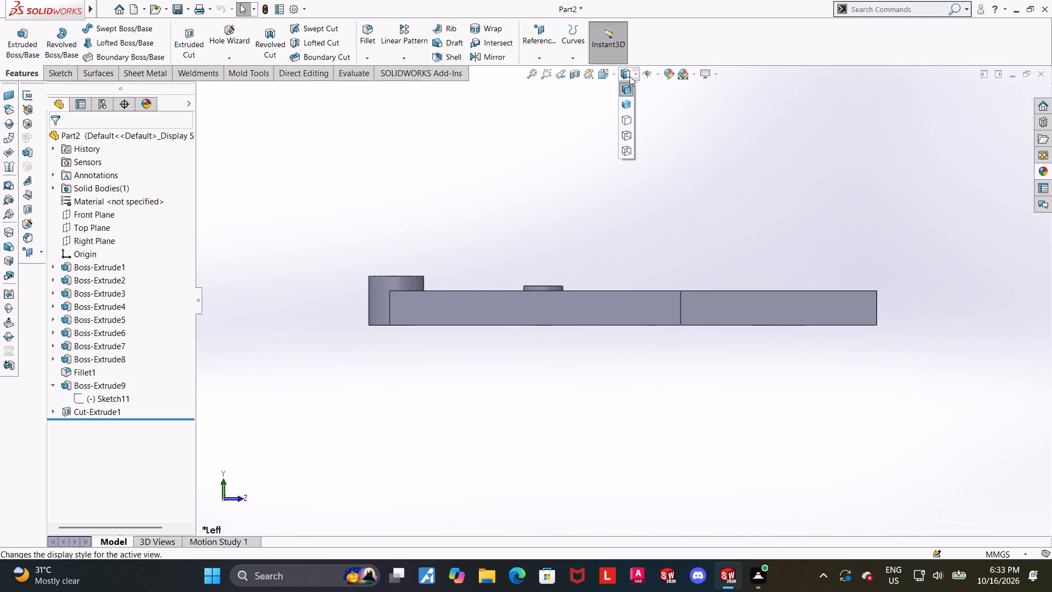
click(627, 143)
click(626, 140)
scroll(697, 266, up, 2)
scroll(623, 328, down, 3)
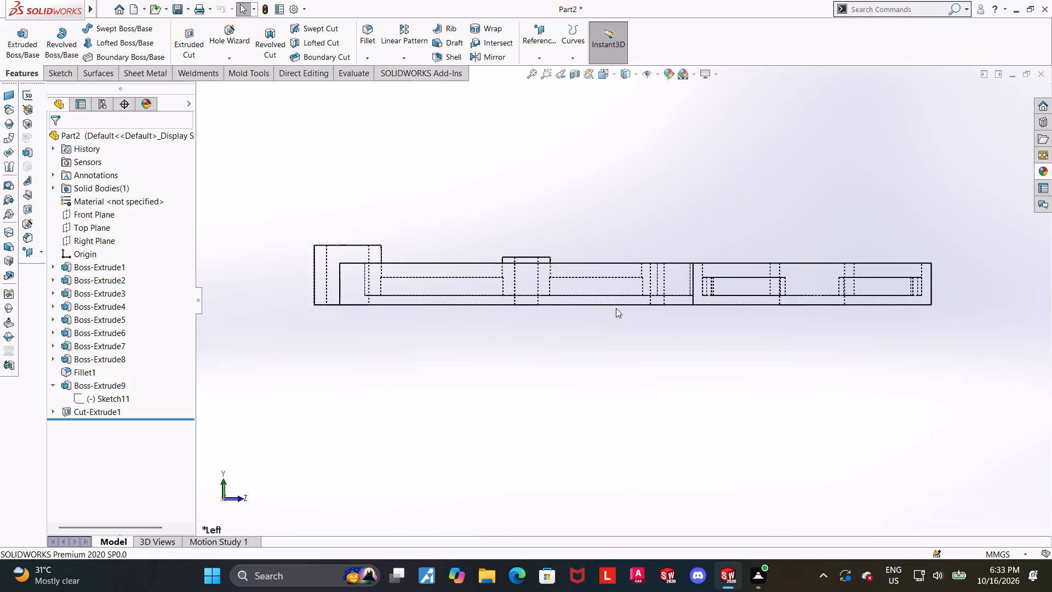
scroll(658, 298, down, 1)
scroll(658, 298, up, 2)
scroll(745, 279, down, 1)
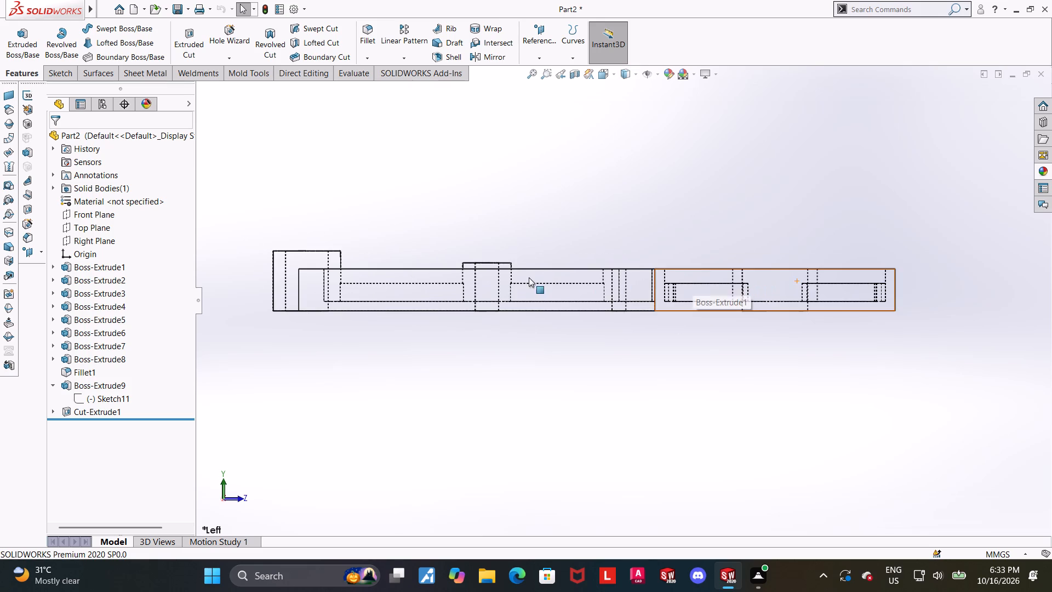
scroll(524, 274, up, 2)
scroll(731, 271, up, 1)
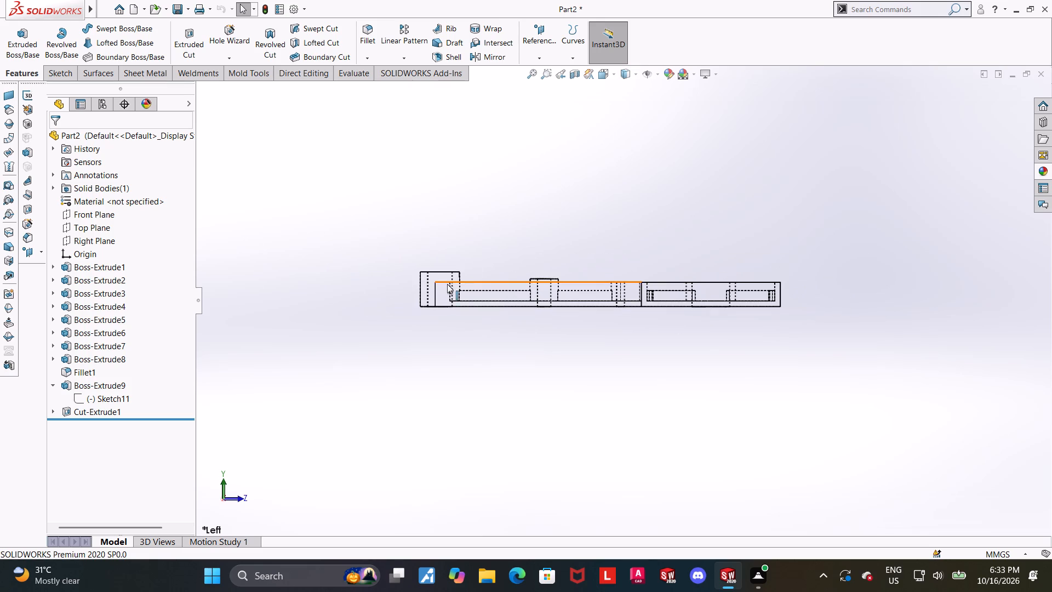
scroll(714, 282, up, 1)
middle_drag(754, 274, 640, 394)
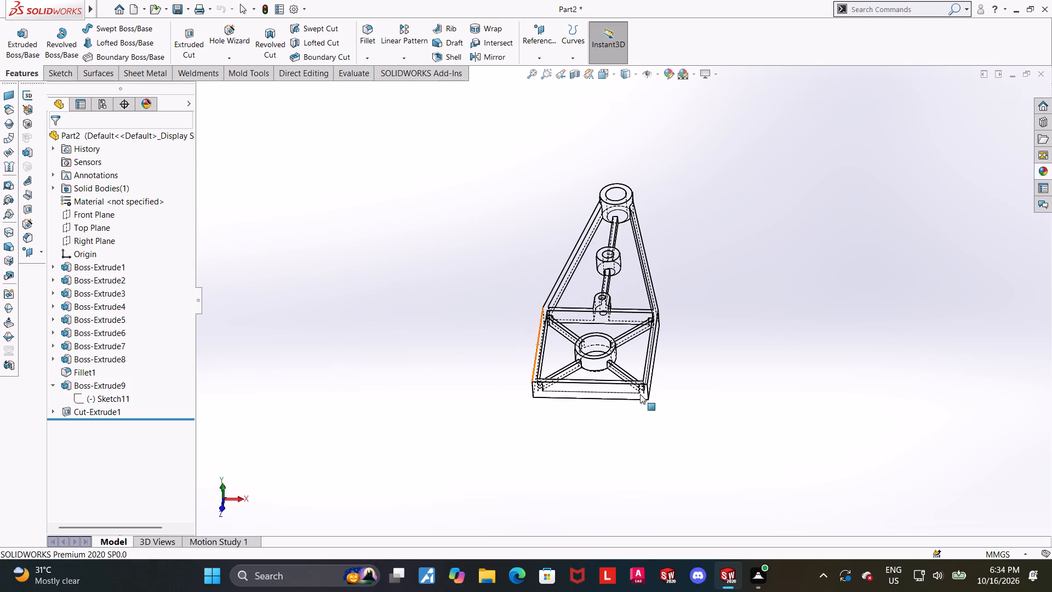
middle_drag(640, 394, 639, 400)
scroll(653, 292, down, 2)
middle_drag(638, 320, 637, 339)
scroll(615, 362, down, 4)
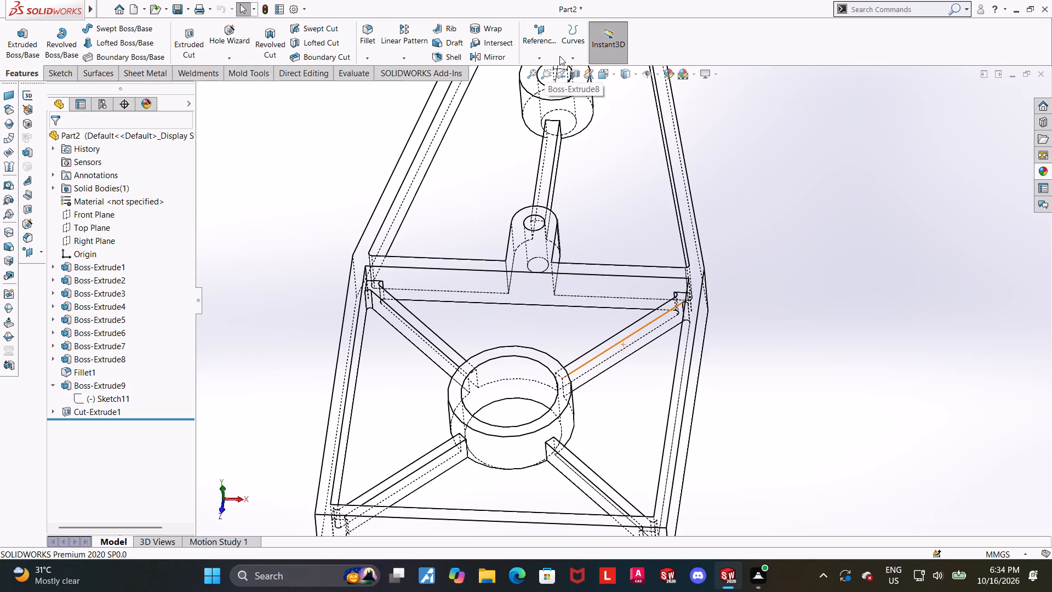
Restore the shaded-with-edges display of the part.
click(634, 71)
click(624, 92)
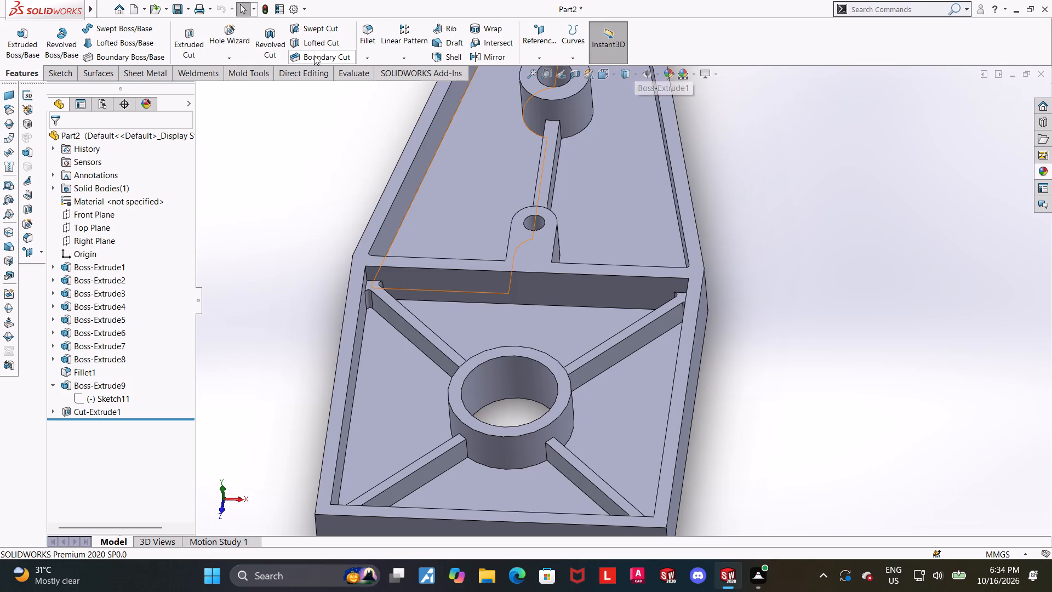
Measure the thickness of a diagonal rib between its two side faces in the square section.
click(363, 71)
click(111, 35)
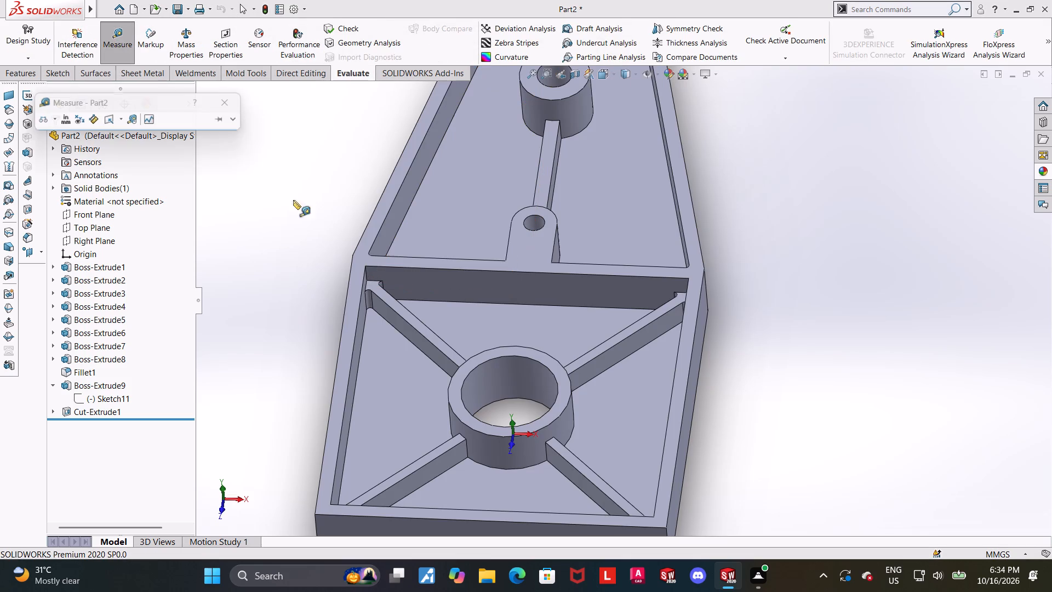
click(416, 338)
middle_drag(452, 296, 418, 326)
middle_drag(414, 329, 392, 343)
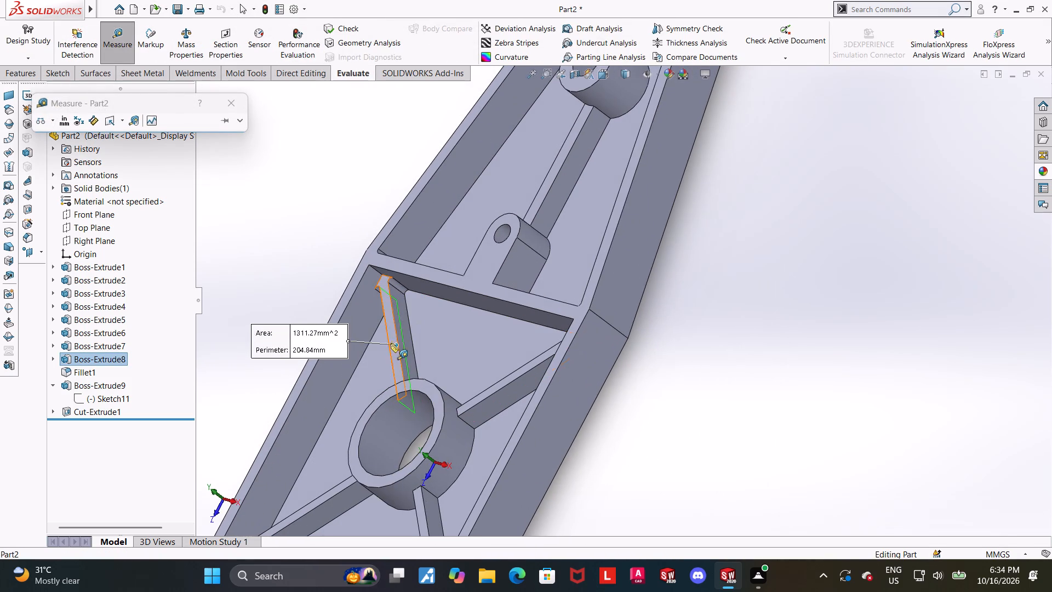
click(399, 318)
key(Escape)
Measure the thickness of the tapered section's side wall between its inner and outer faces.
scroll(373, 306, up, 3)
scroll(645, 226, down, 3)
scroll(651, 230, up, 2)
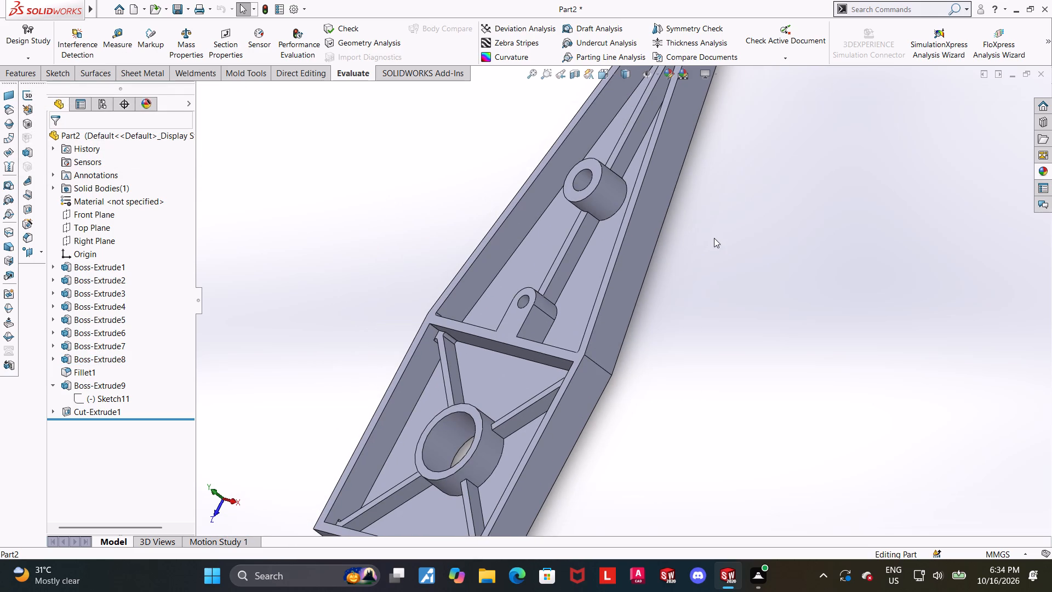
scroll(714, 238, down, 1)
middle_drag(699, 242, 727, 219)
click(121, 40)
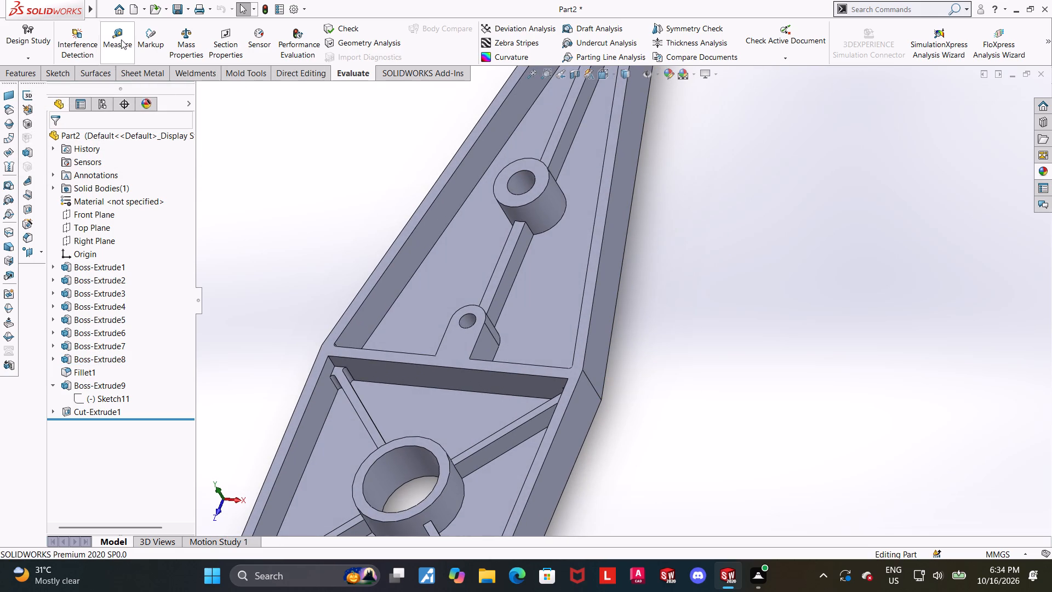
click(444, 209)
middle_drag(452, 209, 559, 247)
click(448, 186)
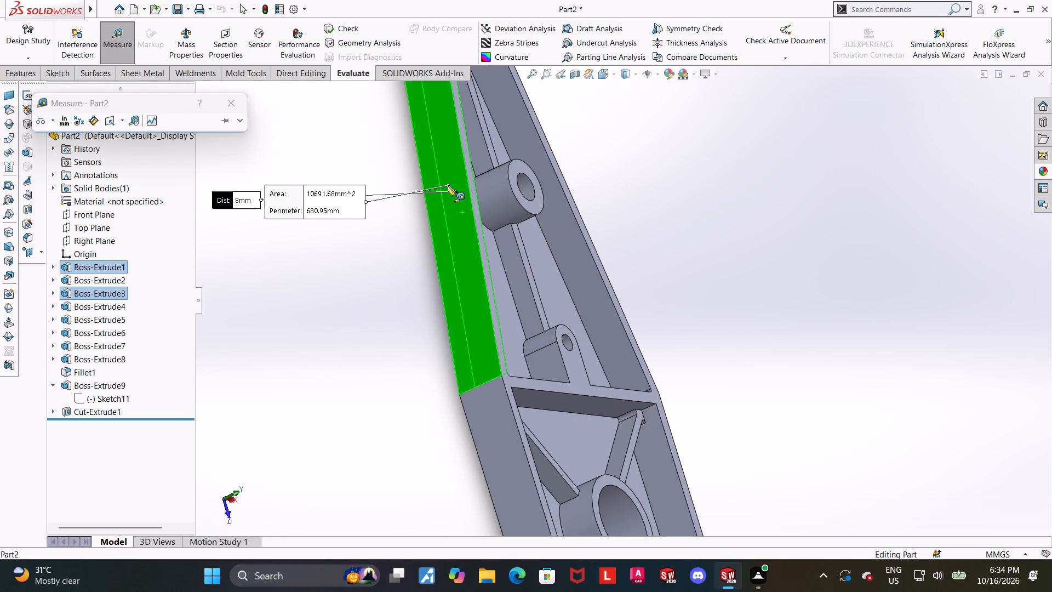
Measure the thickness of the central rib between the middle boss and the small lug, using its two side faces.
scroll(647, 209, up, 1)
key(Escape)
scroll(647, 209, up, 3)
middle_drag(636, 216, 597, 208)
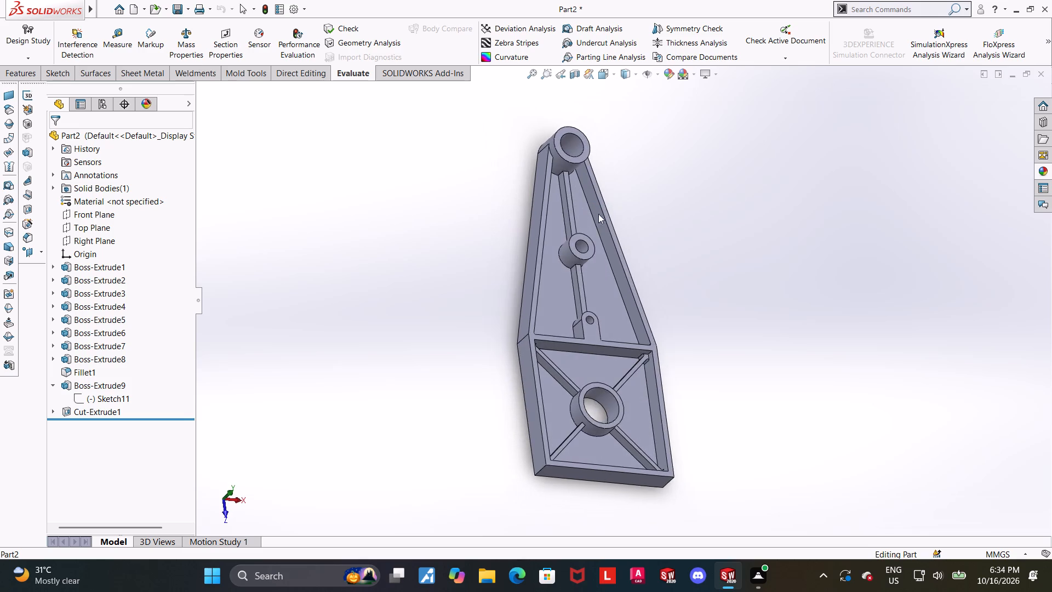
scroll(597, 210, up, 1)
scroll(608, 291, down, 4)
scroll(517, 246, down, 3)
middle_drag(530, 245, 538, 244)
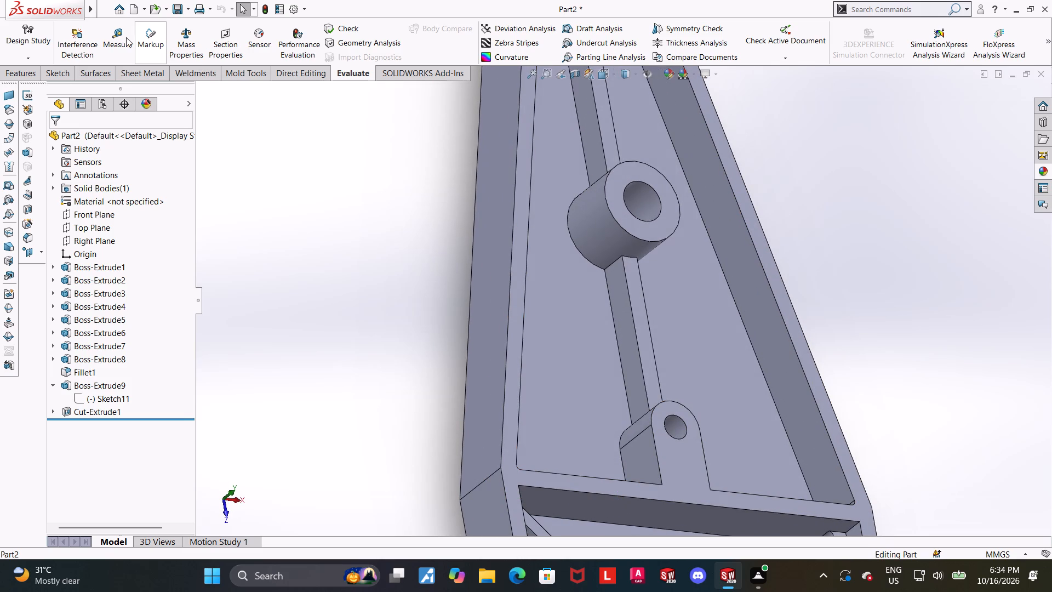
click(126, 37)
click(617, 317)
middle_drag(786, 281, 671, 276)
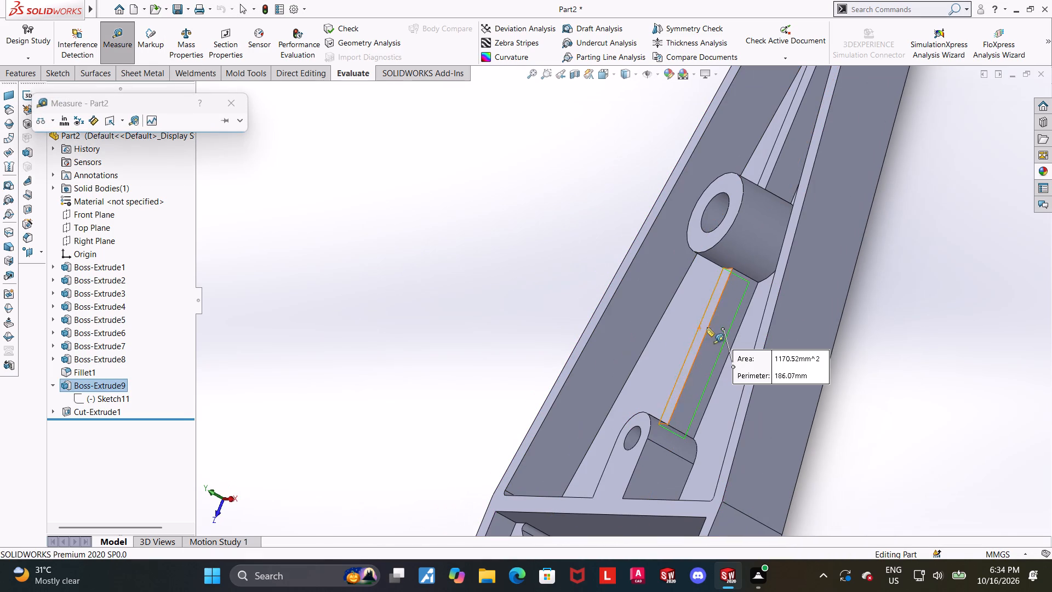
click(715, 327)
scroll(729, 331, up, 2)
key(Escape)
scroll(925, 284, up, 3)
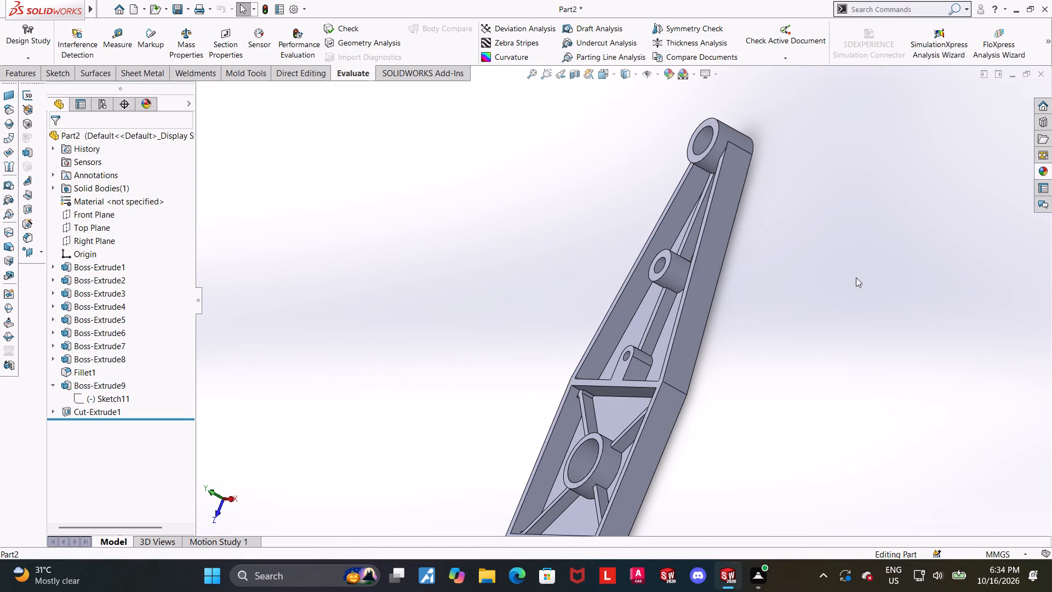
Edit the existing 2 mm fillet to include the two vertical edges where the narrow end's boss meets the inner side walls.
middle_drag(859, 281, 894, 306)
scroll(891, 306, up, 2)
middle_drag(780, 298, 785, 291)
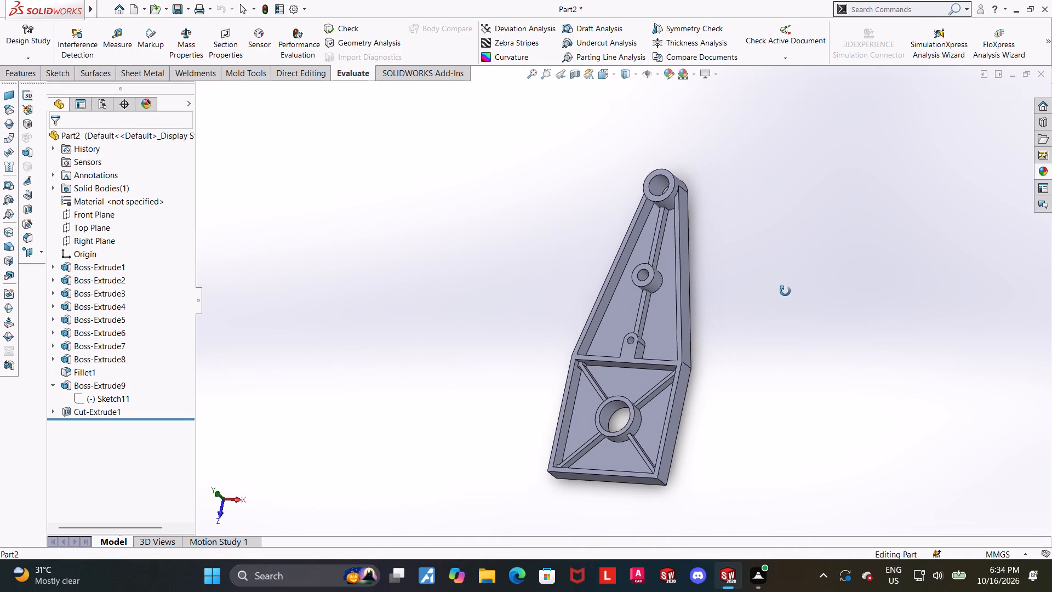
middle_drag(785, 291, 791, 289)
scroll(791, 289, up, 2)
scroll(708, 236, down, 1)
scroll(651, 224, down, 7)
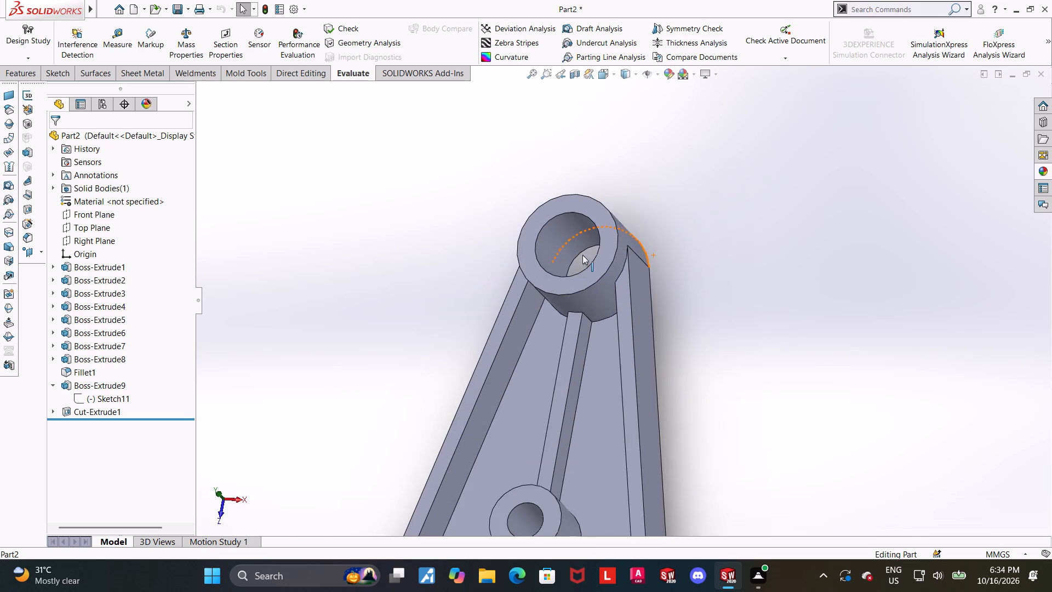
middle_drag(588, 277, 606, 230)
scroll(553, 332, down, 4)
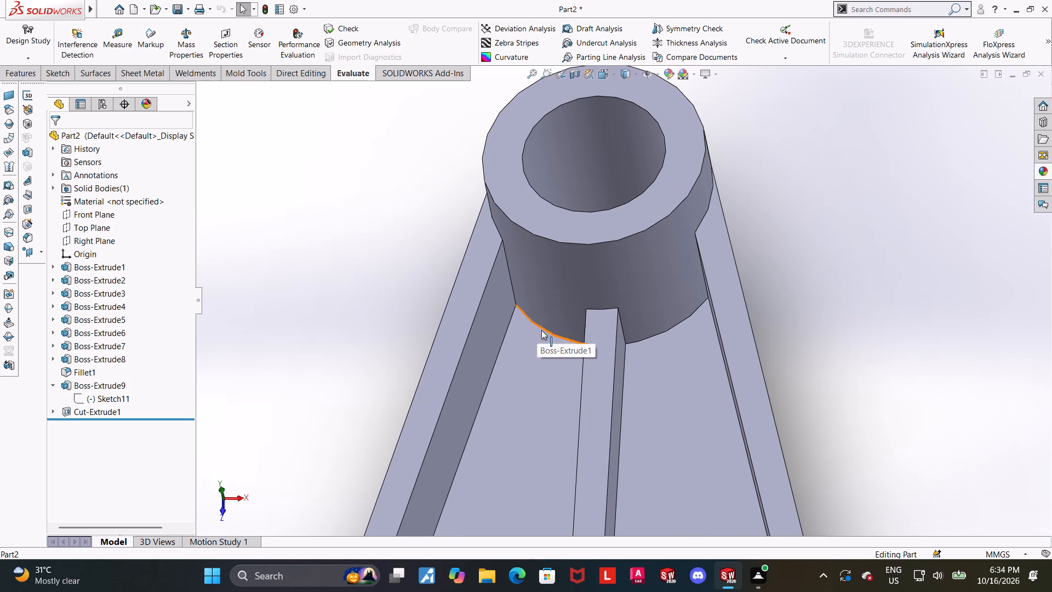
click(63, 369)
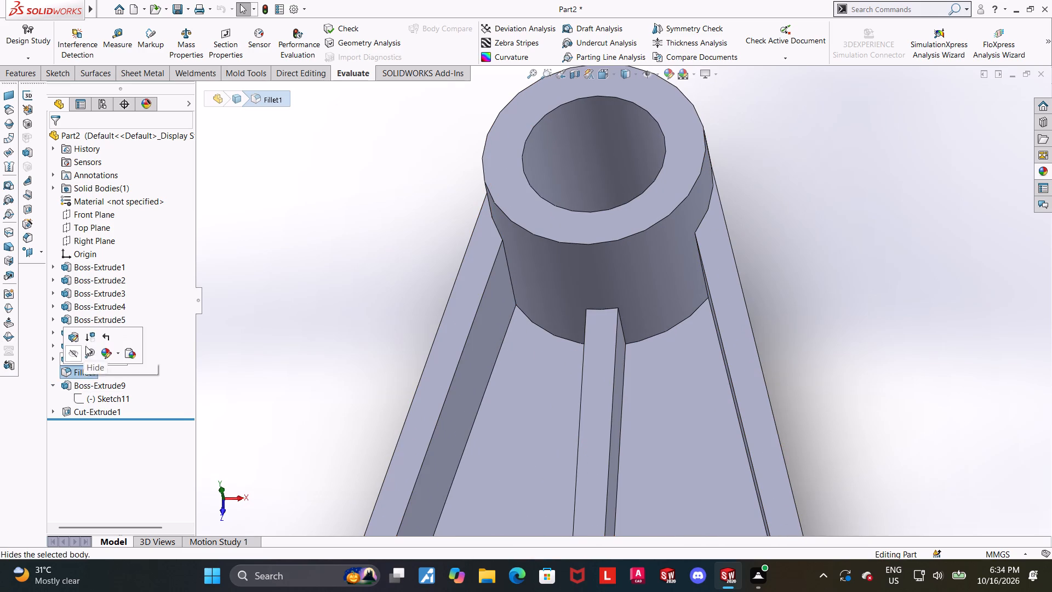
click(78, 339)
click(510, 280)
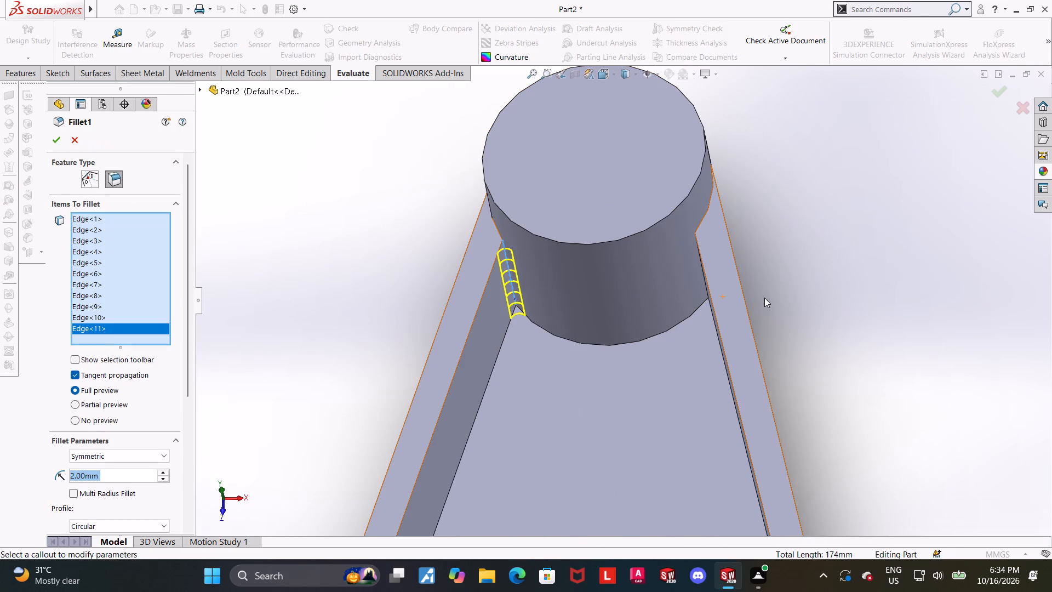
middle_drag(739, 298, 761, 257)
click(672, 294)
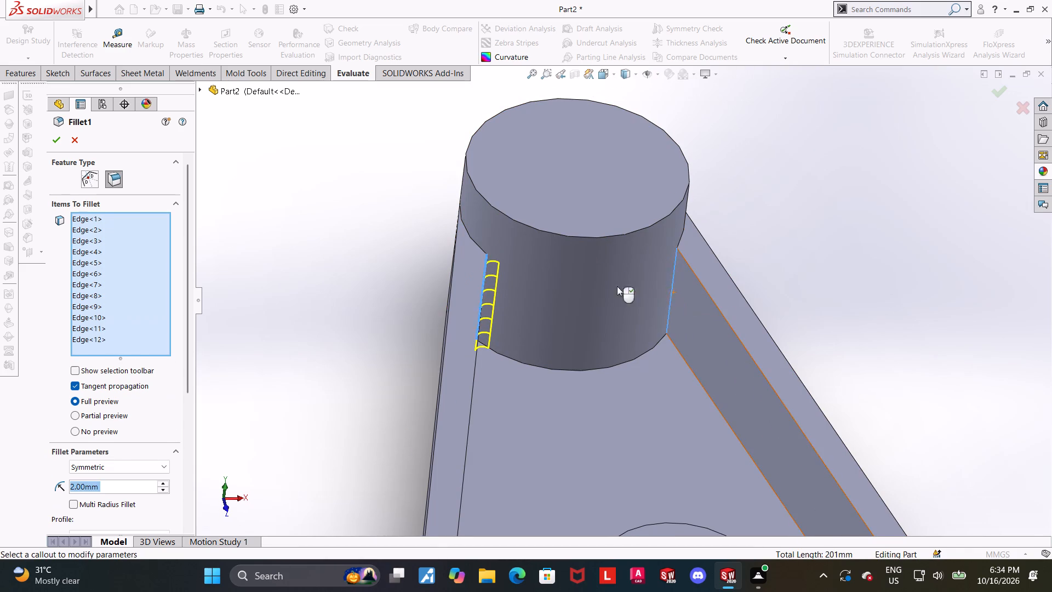
click(59, 143)
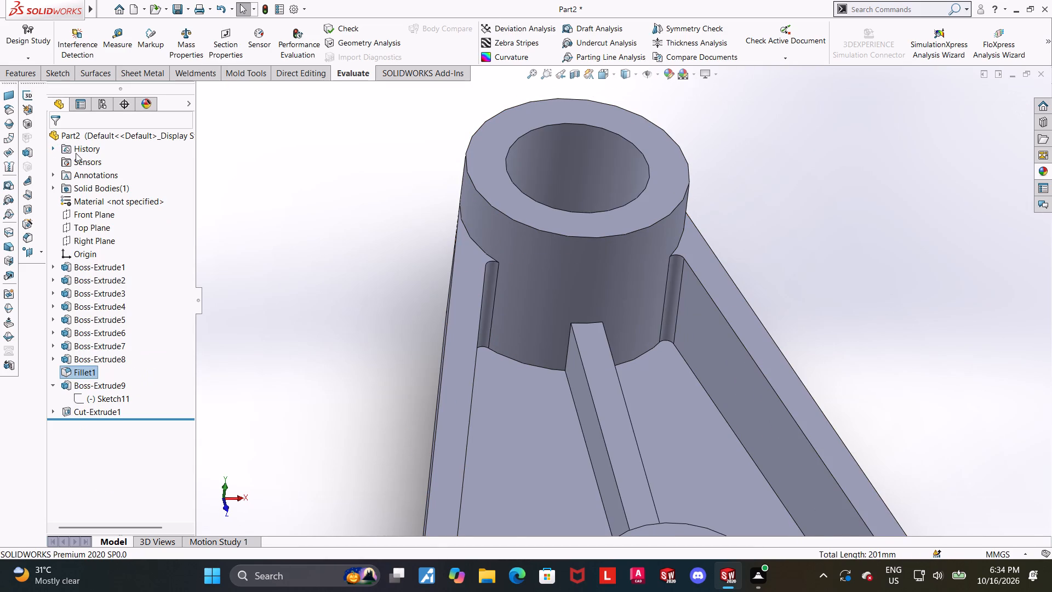
scroll(76, 153, up, 4)
scroll(369, 206, up, 8)
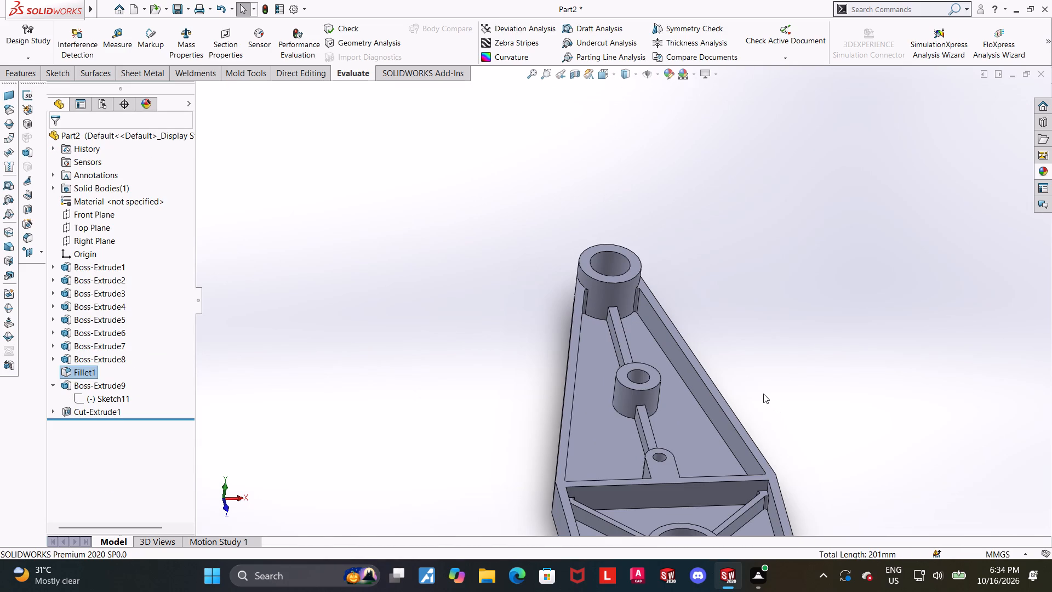
Show the part in isometric view and apply an orange colour from the standard palette to the whole part.
key(ctrl+7)
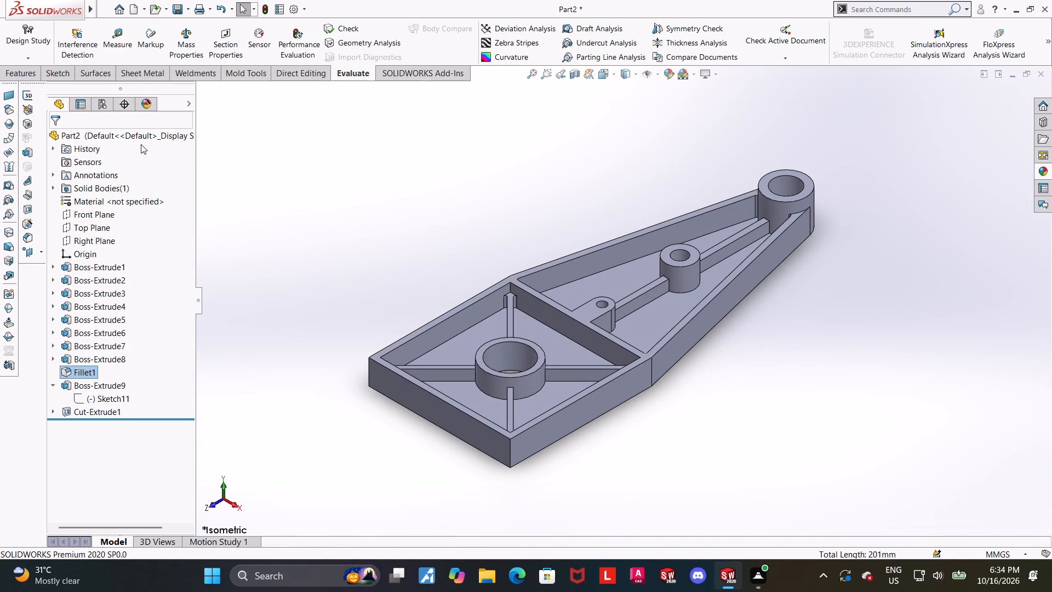
right_click(141, 139)
click(163, 122)
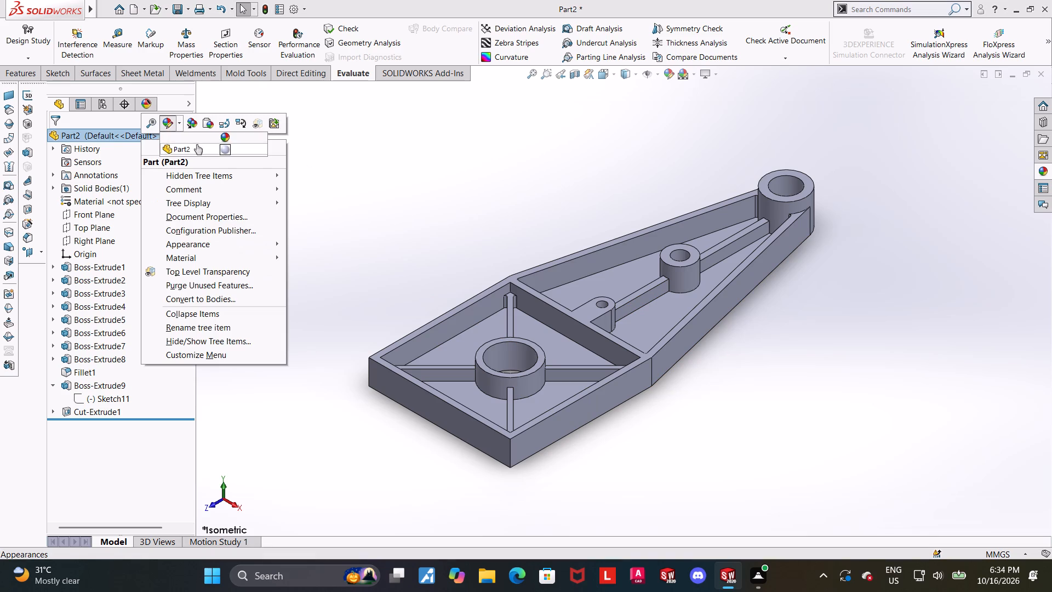
click(202, 147)
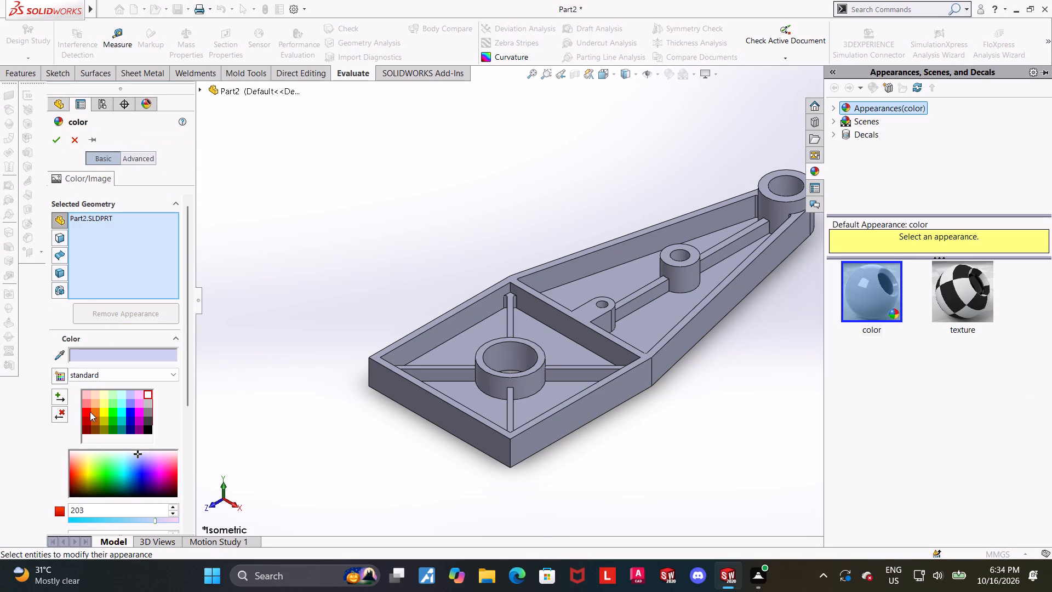
click(92, 412)
click(53, 140)
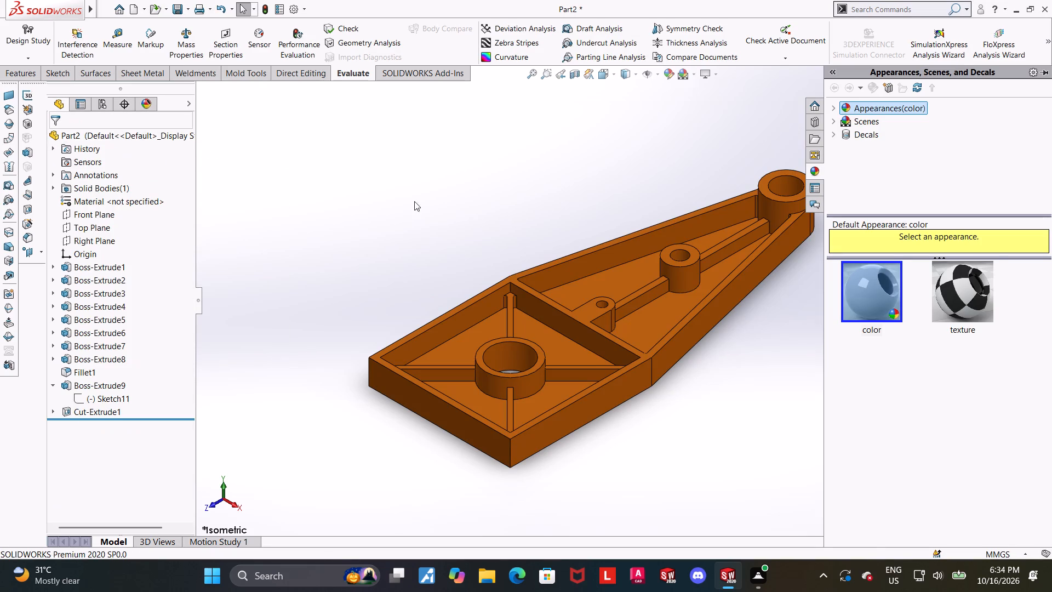
click(449, 195)
Examine the coloured part's bosses, ribs and walls in isometric view and from other angles.
scroll(465, 225, up, 1)
scroll(601, 384, down, 1)
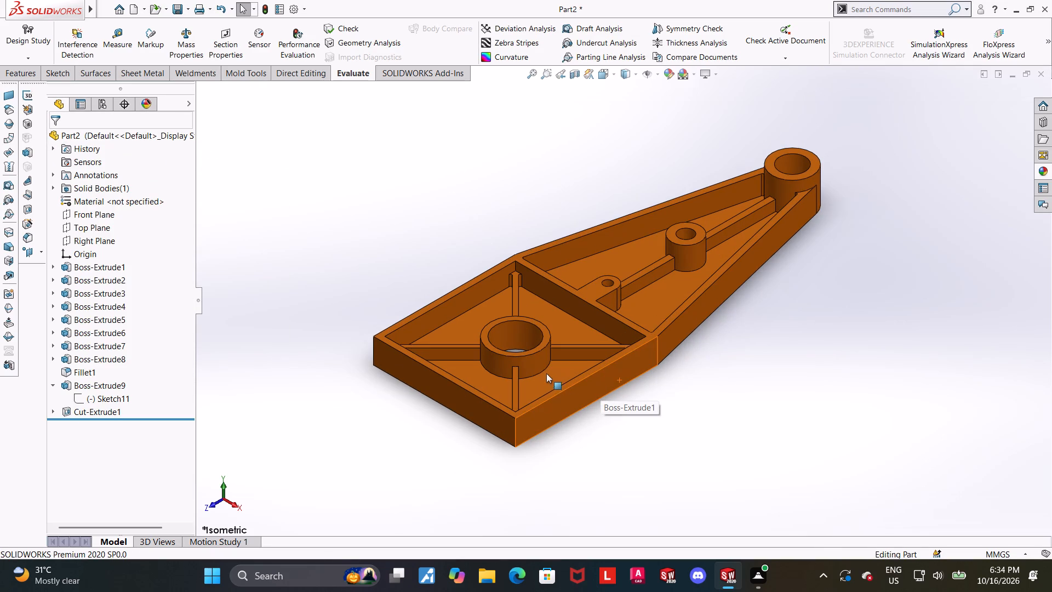
scroll(532, 370, down, 1)
scroll(530, 368, up, 1)
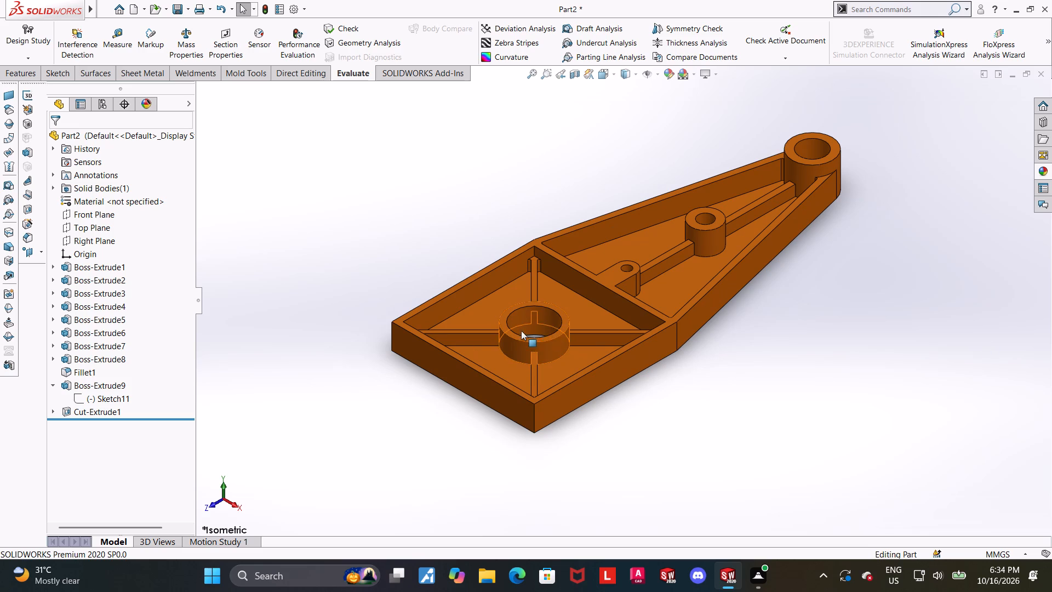
scroll(579, 315, up, 2)
scroll(568, 272, down, 1)
scroll(659, 288, down, 1)
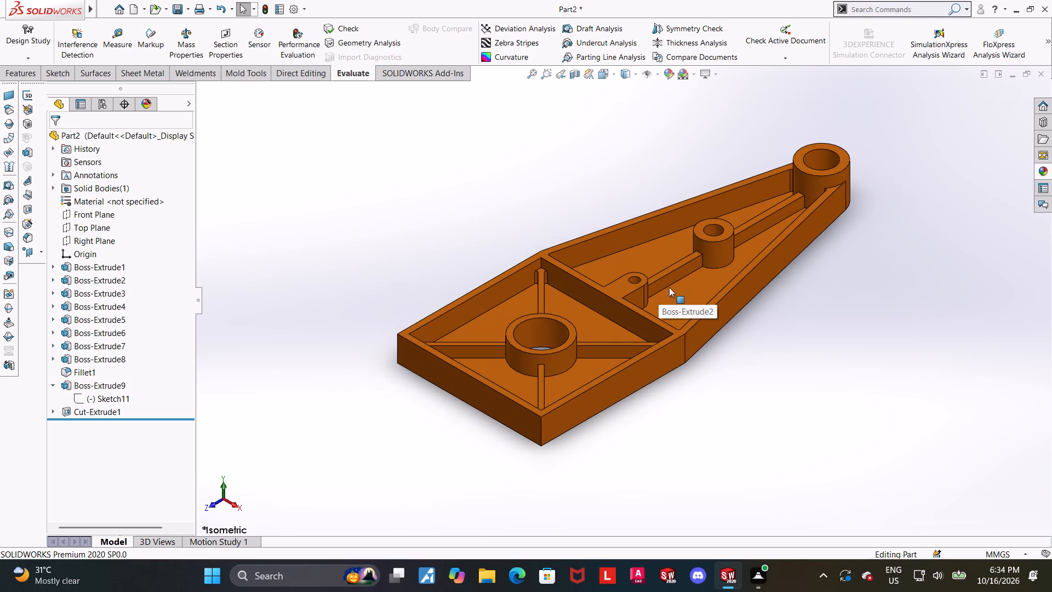
scroll(669, 274, down, 1)
scroll(721, 252, down, 1)
scroll(695, 261, up, 1)
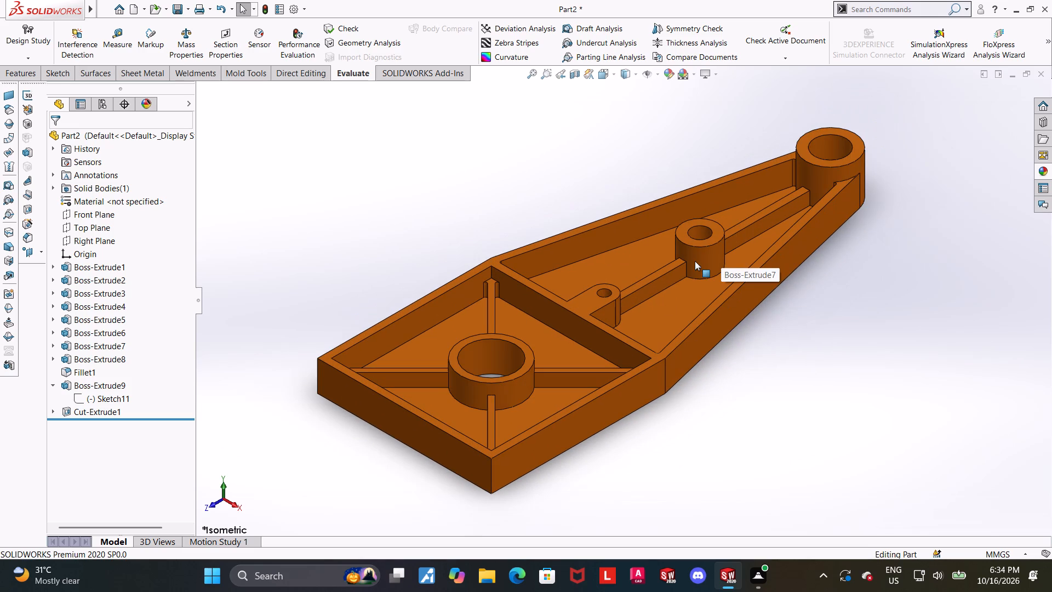
scroll(638, 255, up, 1)
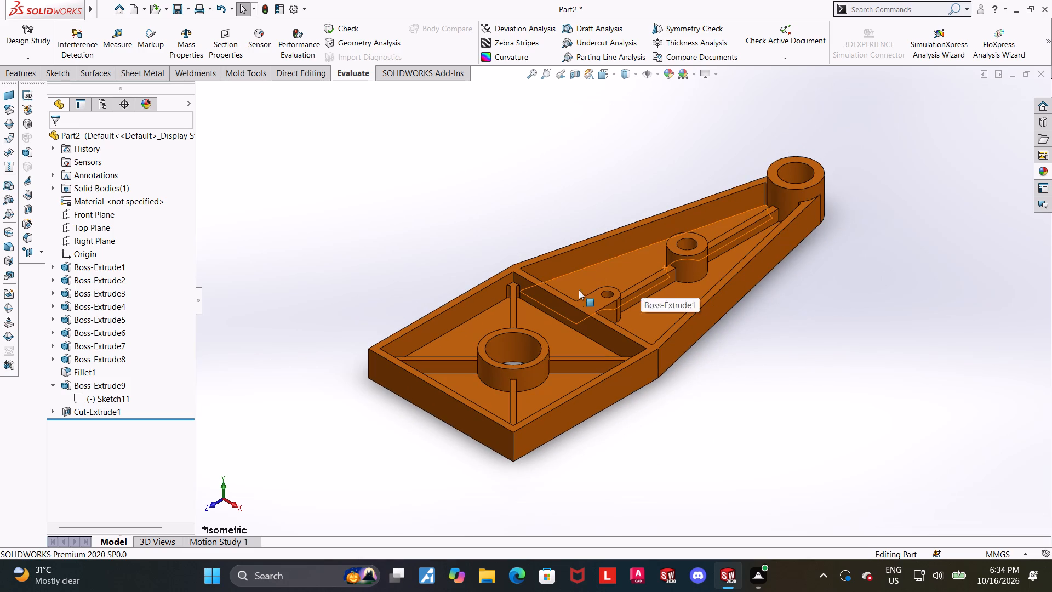
scroll(789, 239, up, 1)
scroll(762, 222, down, 3)
scroll(730, 278, up, 3)
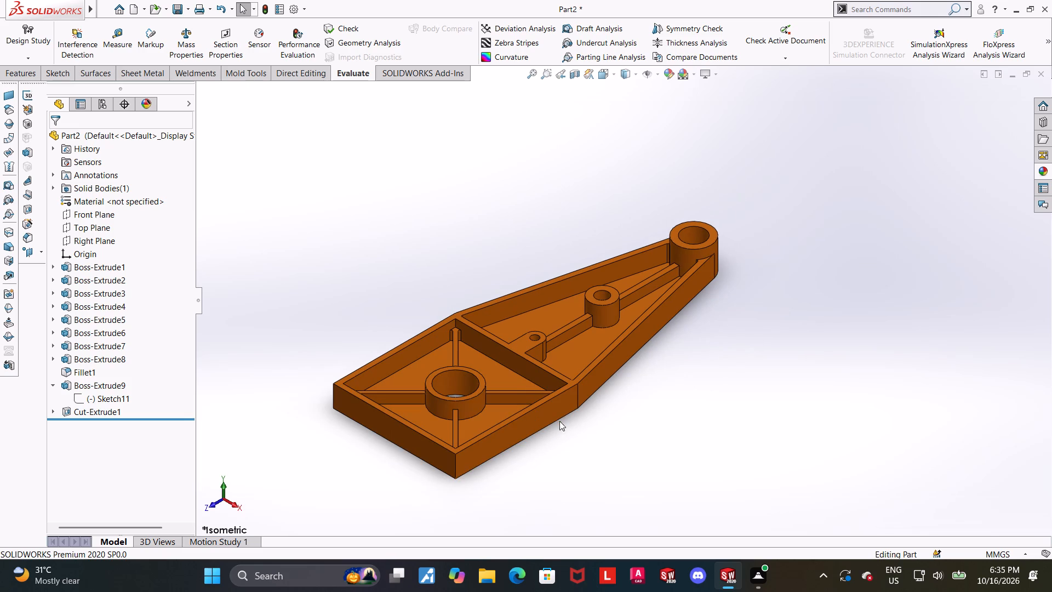
middle_drag(605, 400, 651, 365)
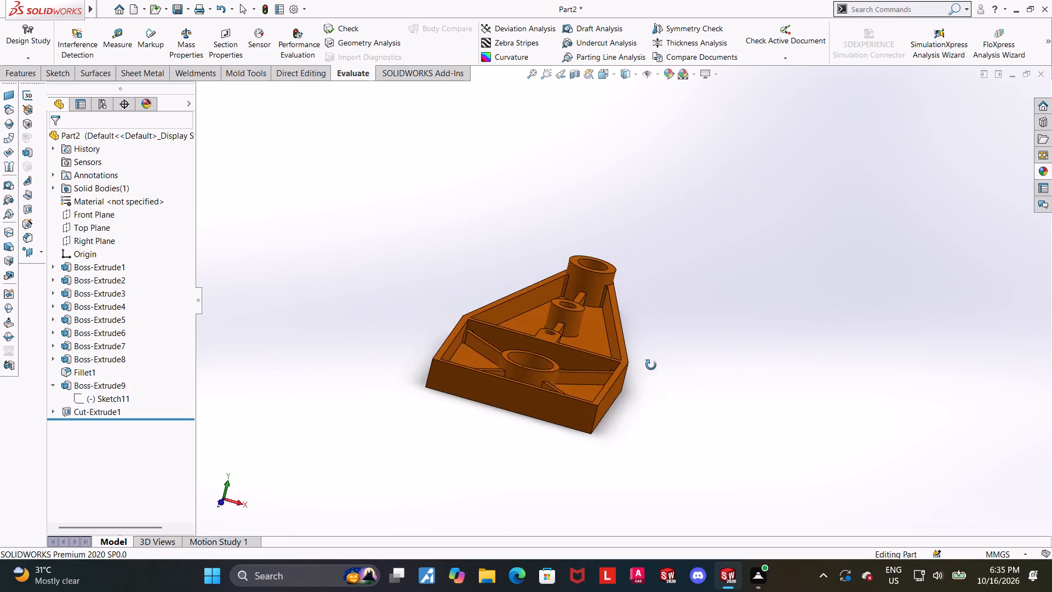
middle_drag(651, 365, 623, 442)
scroll(621, 439, up, 1)
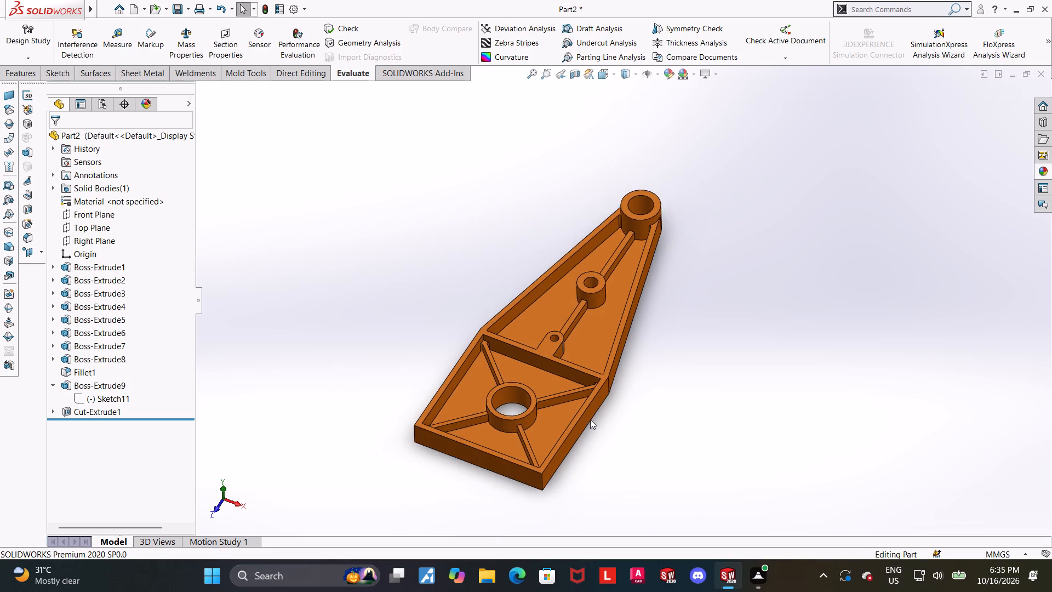
Measure the thickness of the cross wall between the square and tapered sections, using its two opposite faces.
scroll(556, 400, down, 3)
scroll(570, 300, down, 4)
click(129, 40)
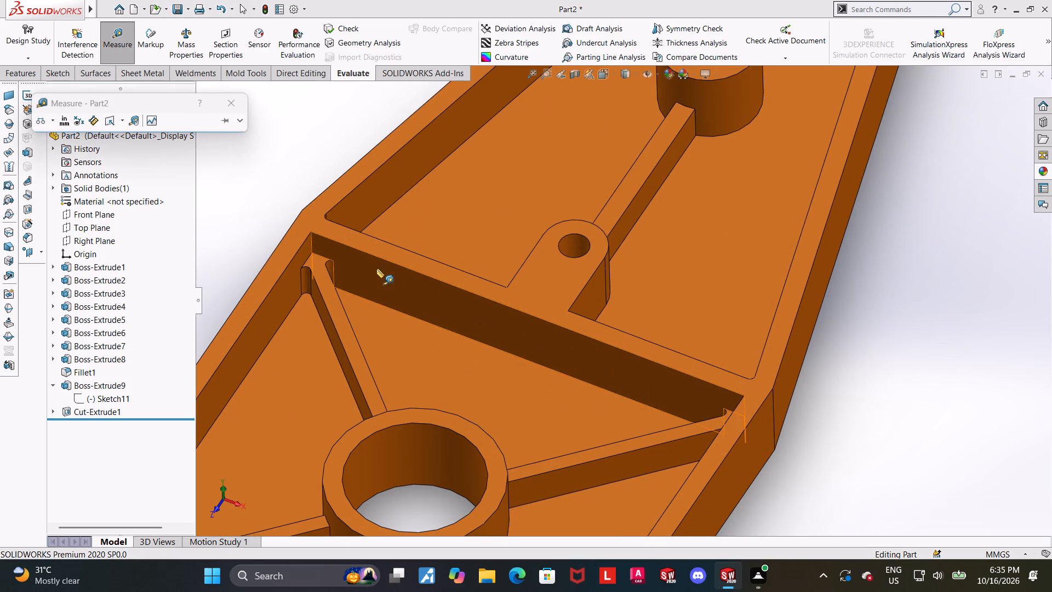
click(396, 294)
middle_drag(444, 230, 380, 351)
click(382, 321)
scroll(382, 321, up, 2)
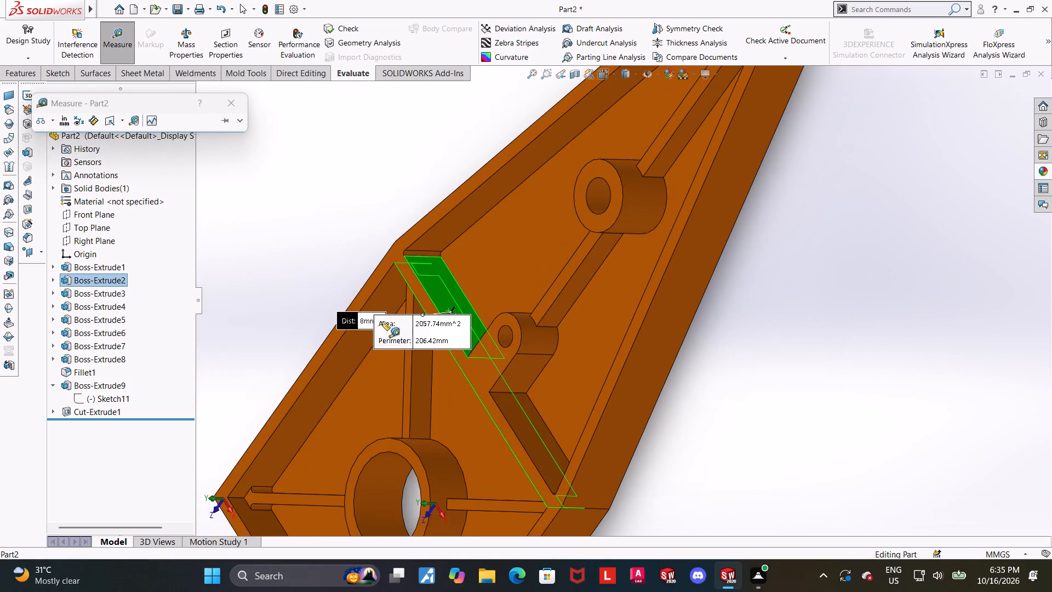
key(Escape)
scroll(700, 360, up, 3)
middle_drag(712, 365, 737, 314)
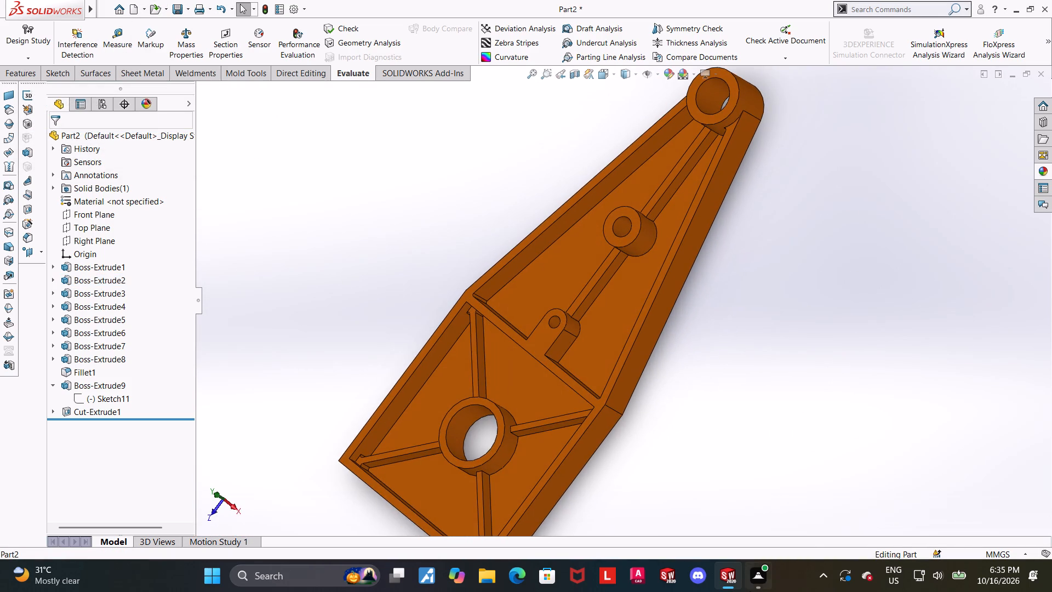
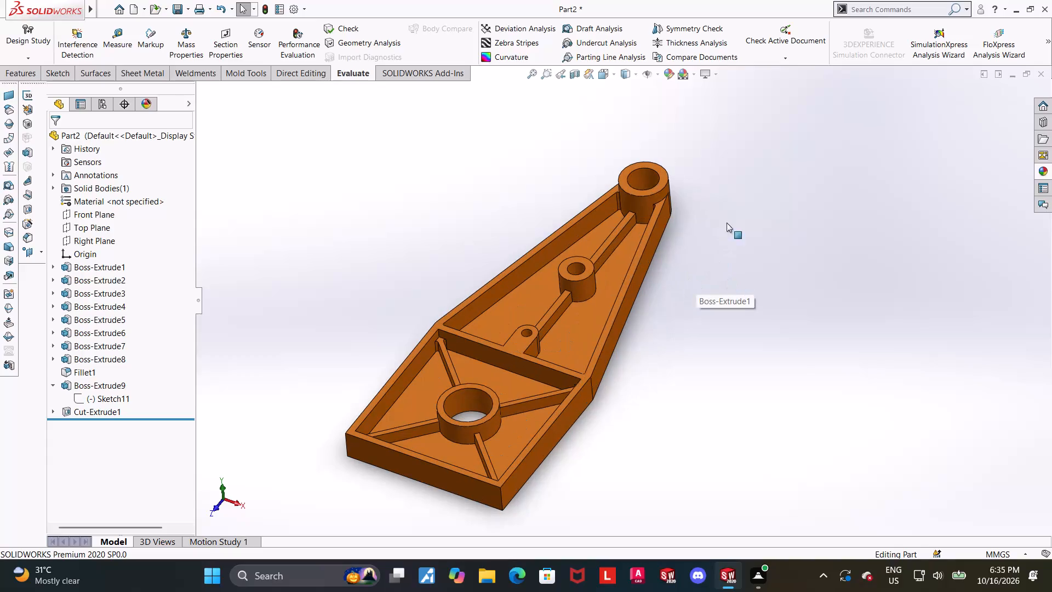
Measure the diameters of the rounded outer face and the through hole of the small boss beside the cross wall.
scroll(508, 298, down, 3)
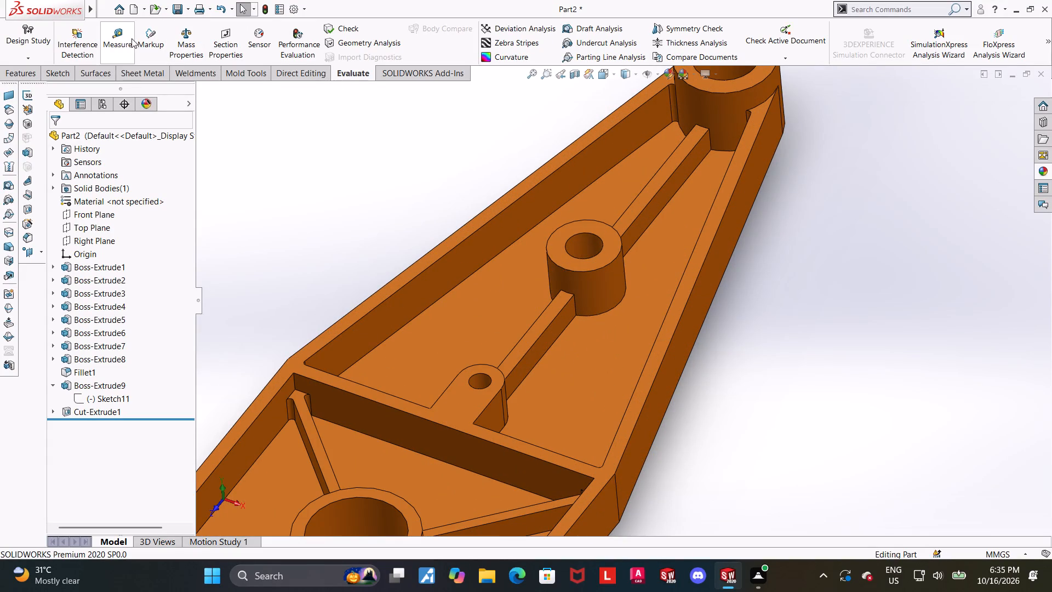
click(131, 38)
scroll(449, 311, down, 4)
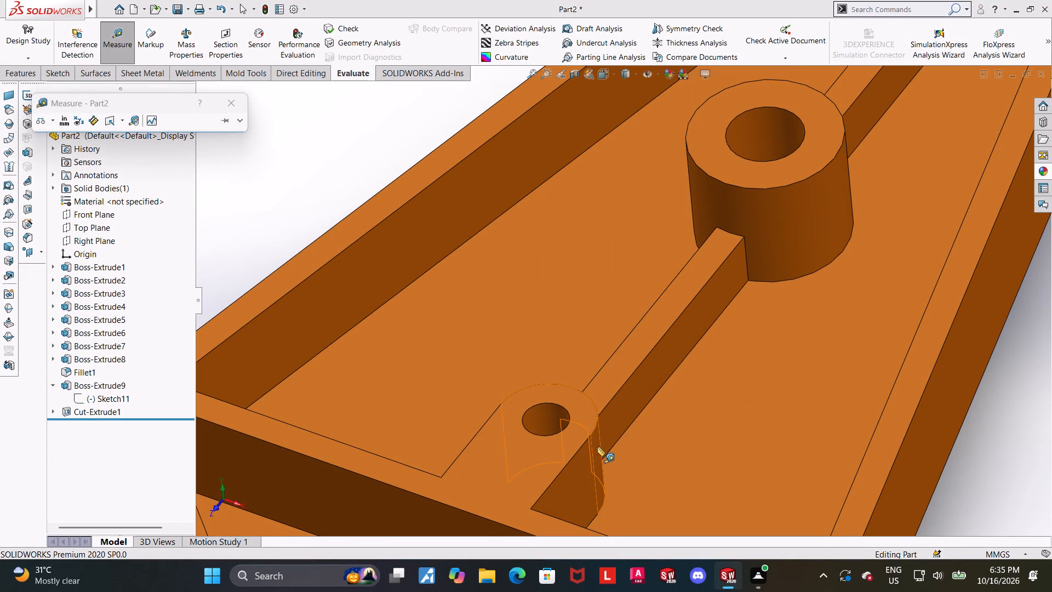
click(597, 447)
key(Escape)
click(123, 41)
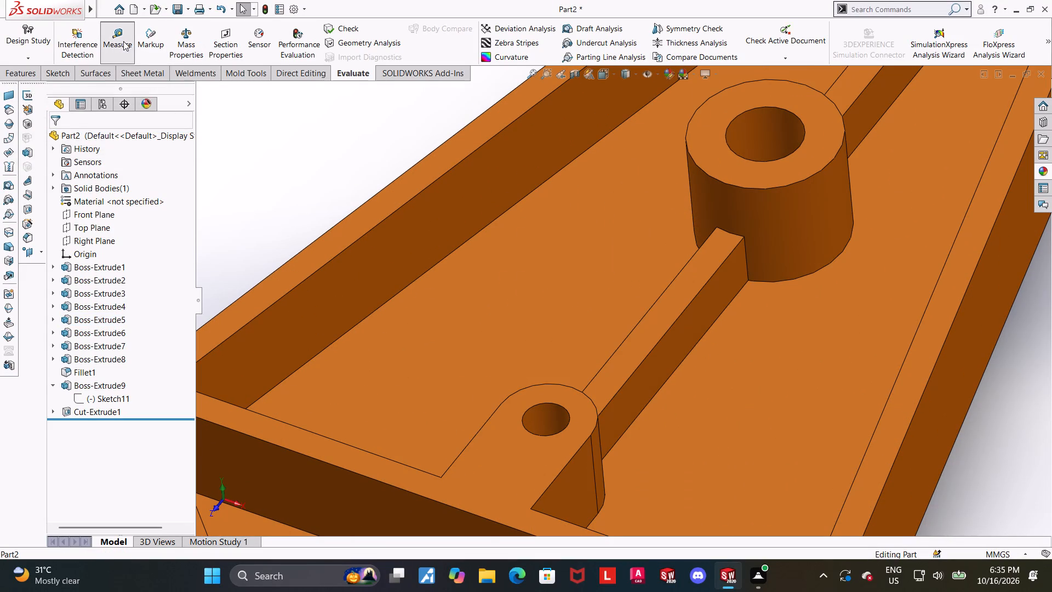
scroll(505, 270, up, 1)
scroll(627, 332, down, 3)
click(500, 439)
scroll(498, 439, up, 2)
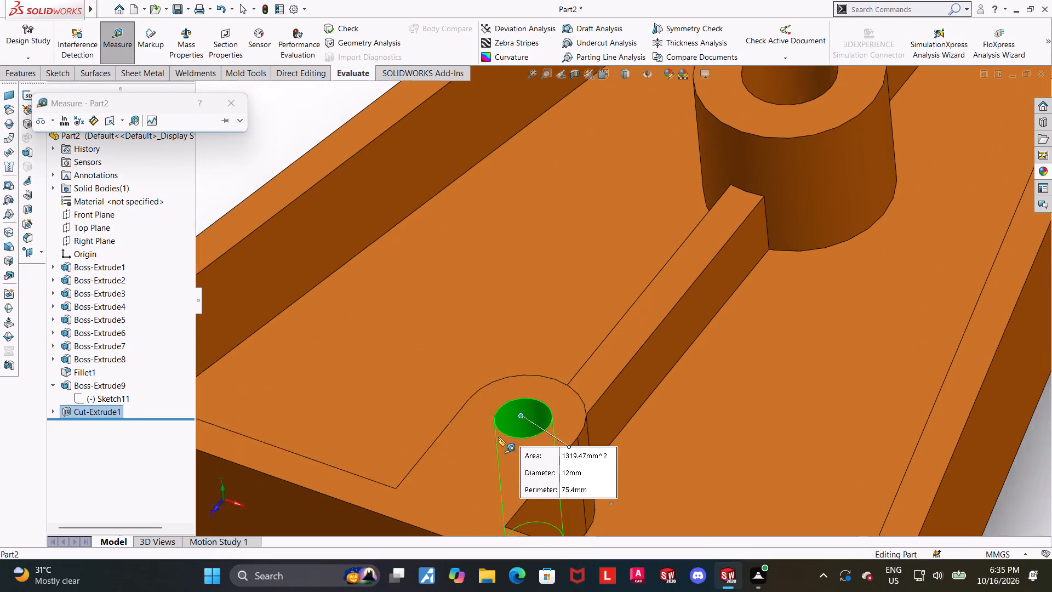
scroll(498, 437, up, 1)
key(Escape)
Measure the diameters of the through hole and the outer cylindrical face of the tapered section's middle boss.
scroll(610, 390, up, 2)
scroll(759, 144, down, 4)
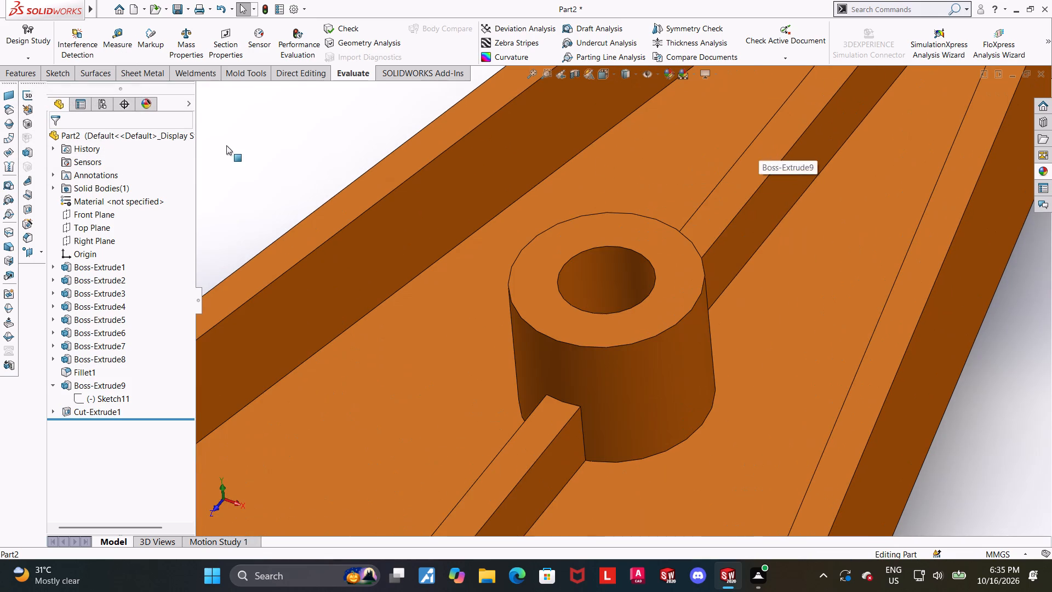
click(107, 31)
click(602, 270)
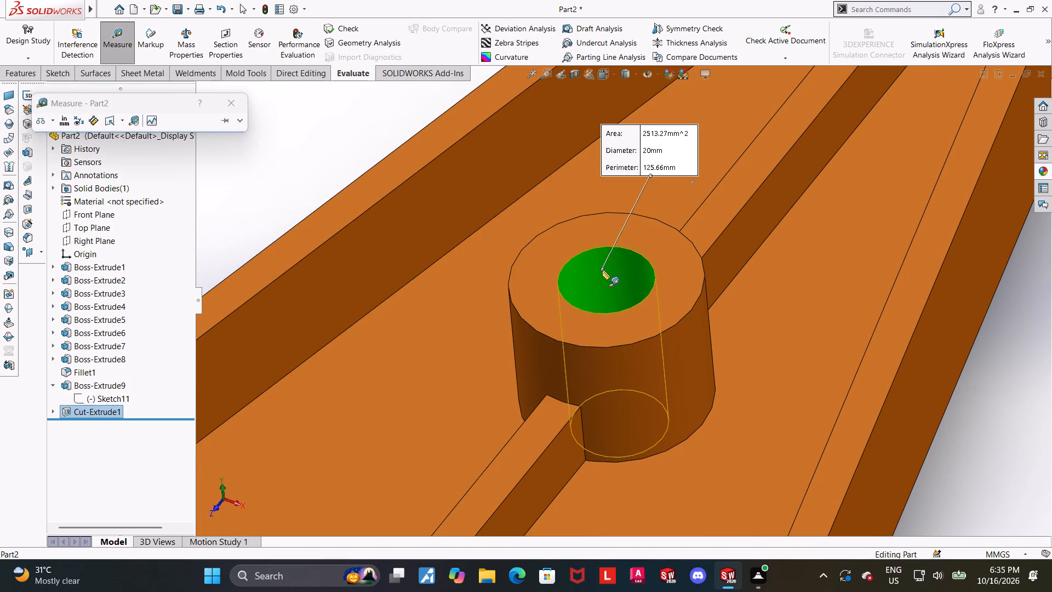
key(Escape)
click(115, 36)
scroll(445, 227, up, 3)
scroll(621, 248, down, 2)
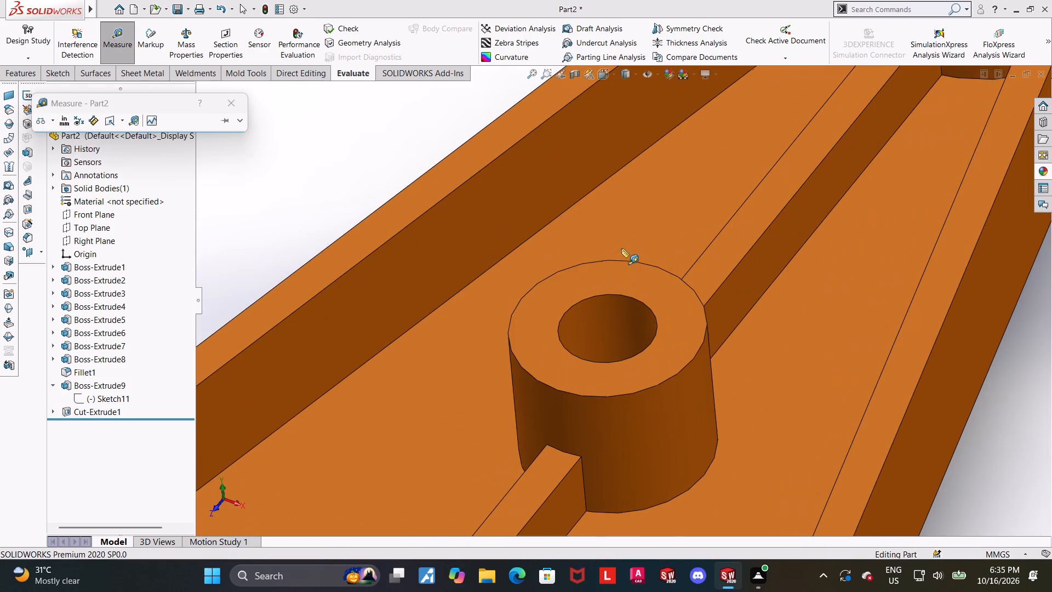
scroll(621, 248, down, 1)
click(662, 439)
key(Escape)
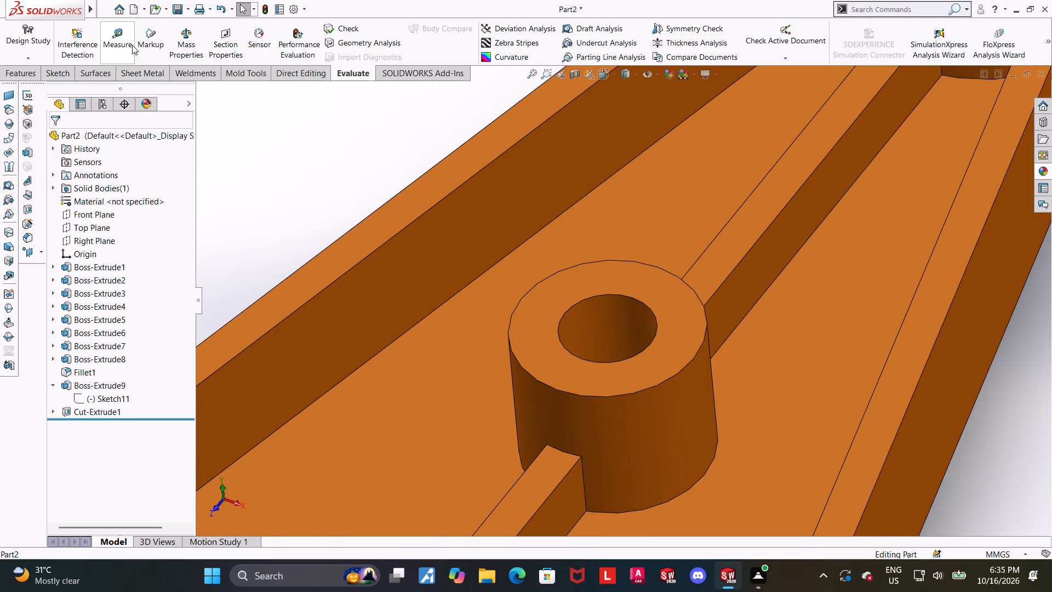
Measure the diameters of the outer cylindrical face and the through hole of the boss at the narrow end.
click(128, 43)
scroll(397, 99, up, 5)
scroll(742, 157, down, 3)
click(763, 211)
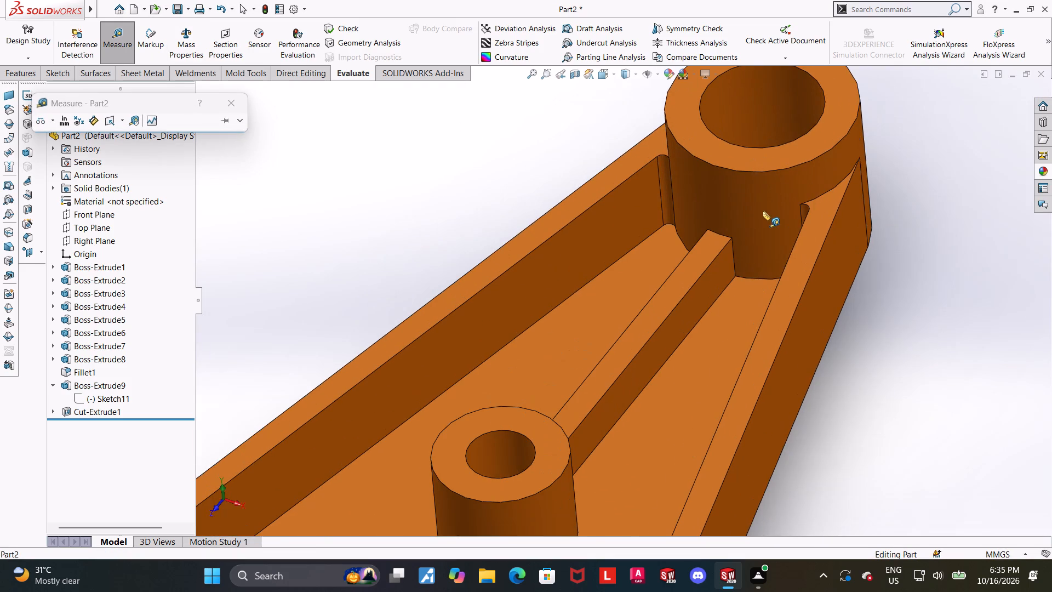
scroll(763, 211, up, 4)
scroll(756, 191, down, 3)
scroll(671, 167, down, 1)
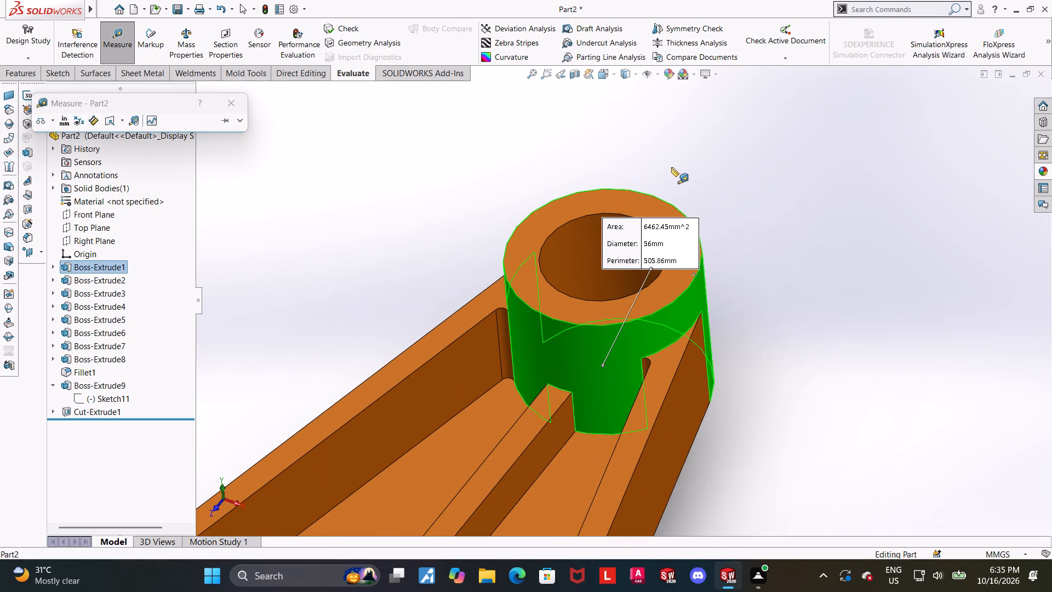
scroll(671, 167, up, 1)
key(Escape)
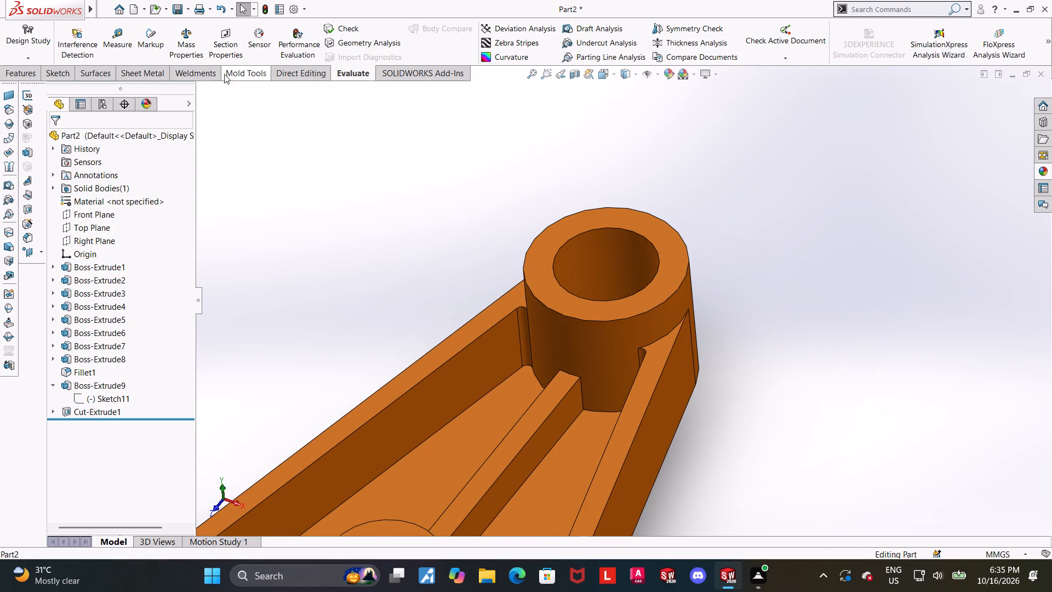
click(129, 36)
click(627, 237)
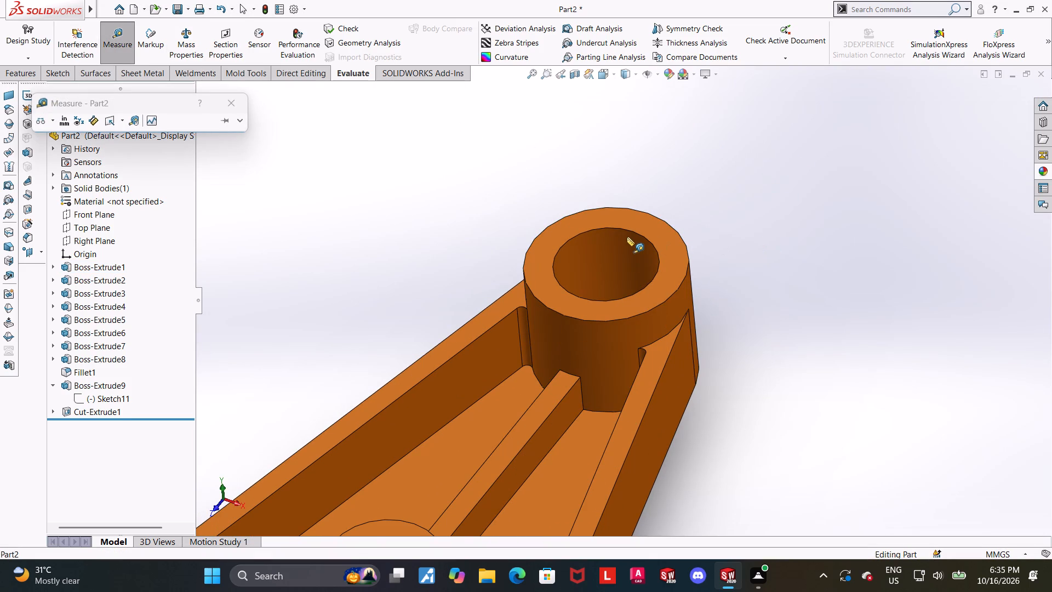
scroll(627, 237, up, 1)
key(Escape)
Measure the diameters of the outer face and the through hole of the large boss in the square section.
scroll(627, 237, up, 4)
scroll(576, 381, down, 2)
scroll(535, 350, up, 3)
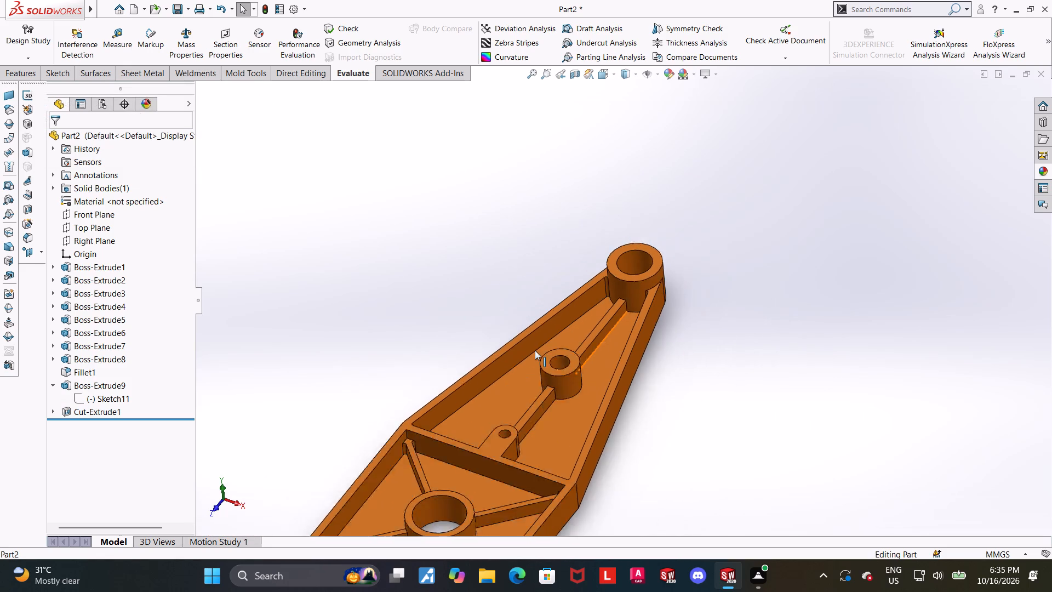
scroll(535, 350, up, 2)
scroll(596, 443, up, 4)
scroll(594, 439, down, 1)
scroll(609, 334, down, 2)
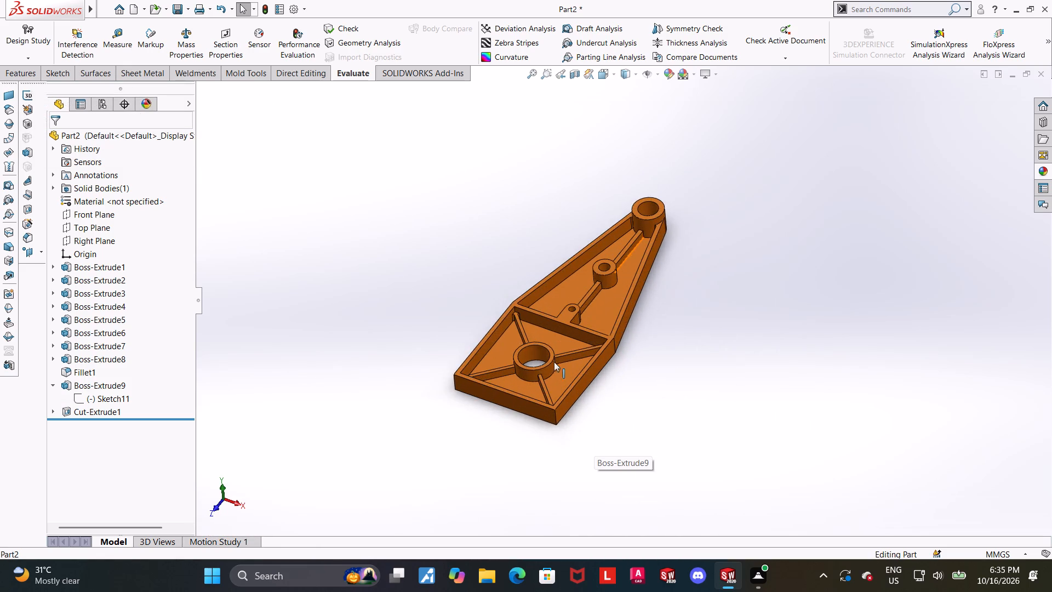
scroll(544, 369, up, 3)
scroll(538, 378, down, 4)
scroll(644, 236, down, 3)
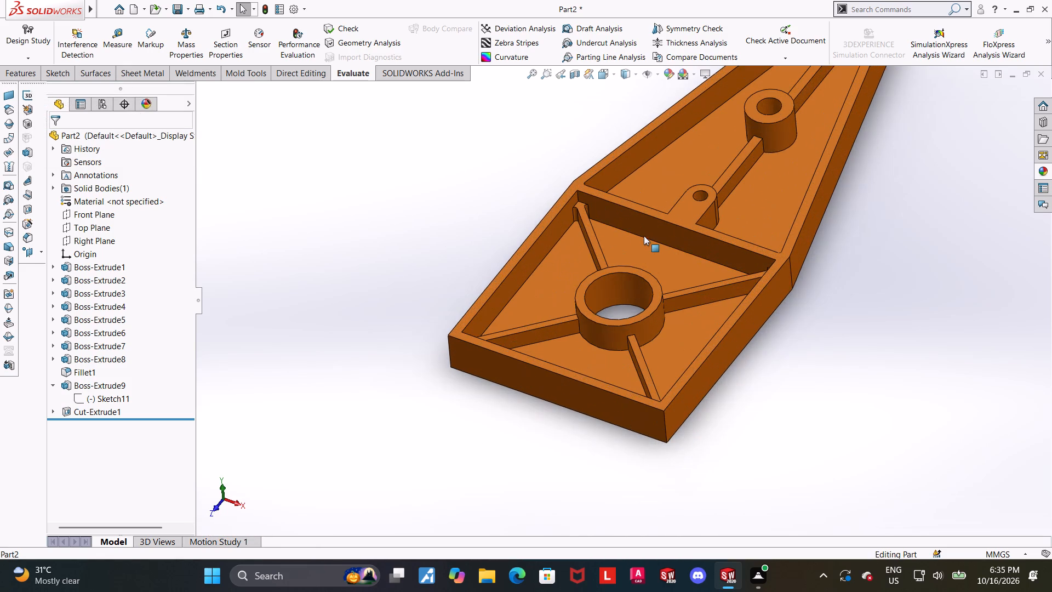
scroll(644, 251, up, 2)
scroll(671, 301, down, 2)
key(Escape)
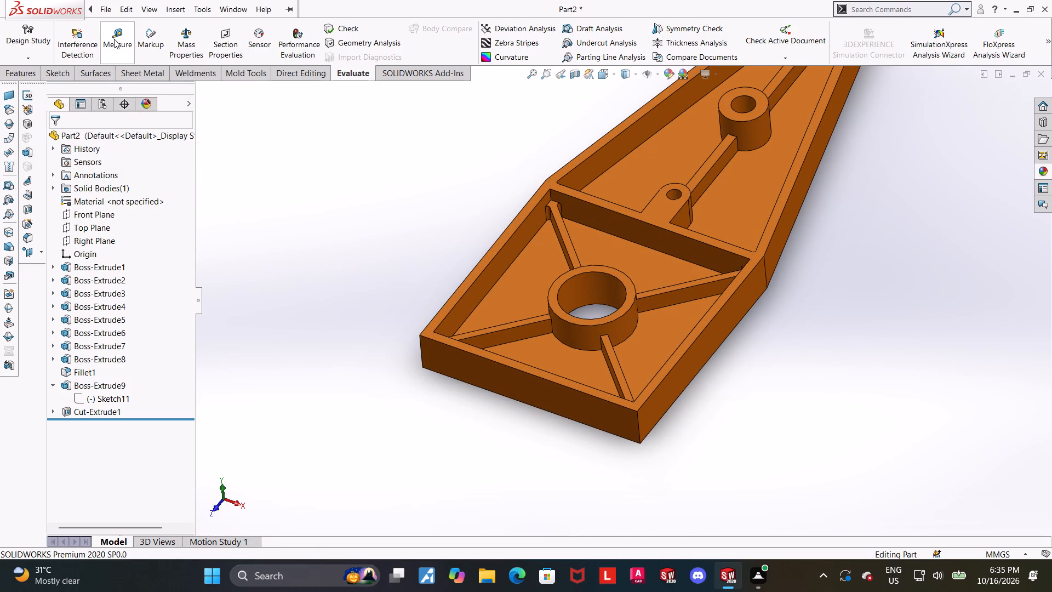
click(114, 39)
click(570, 331)
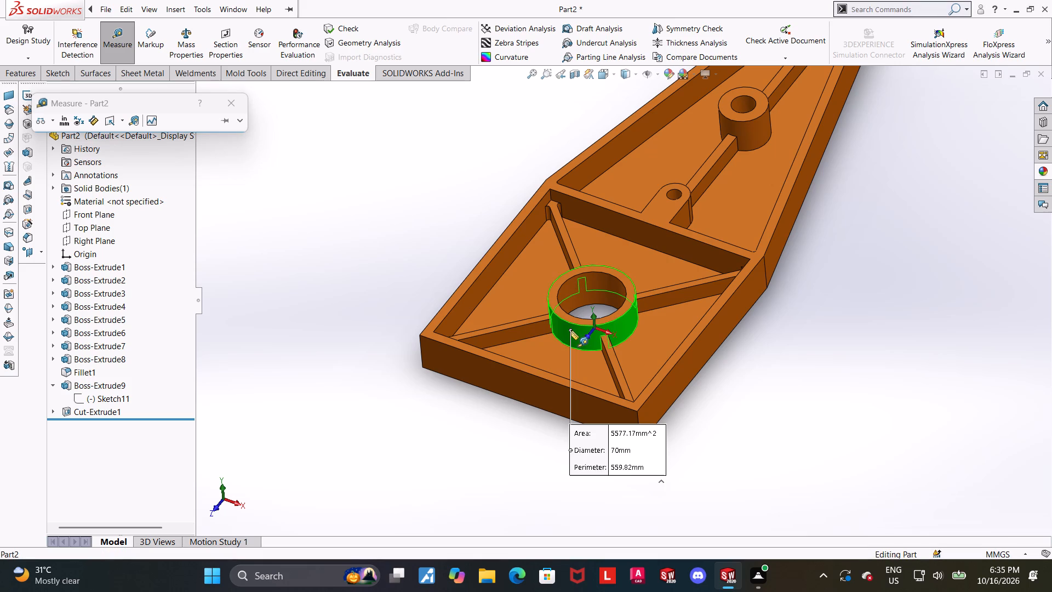
key(Escape)
click(107, 44)
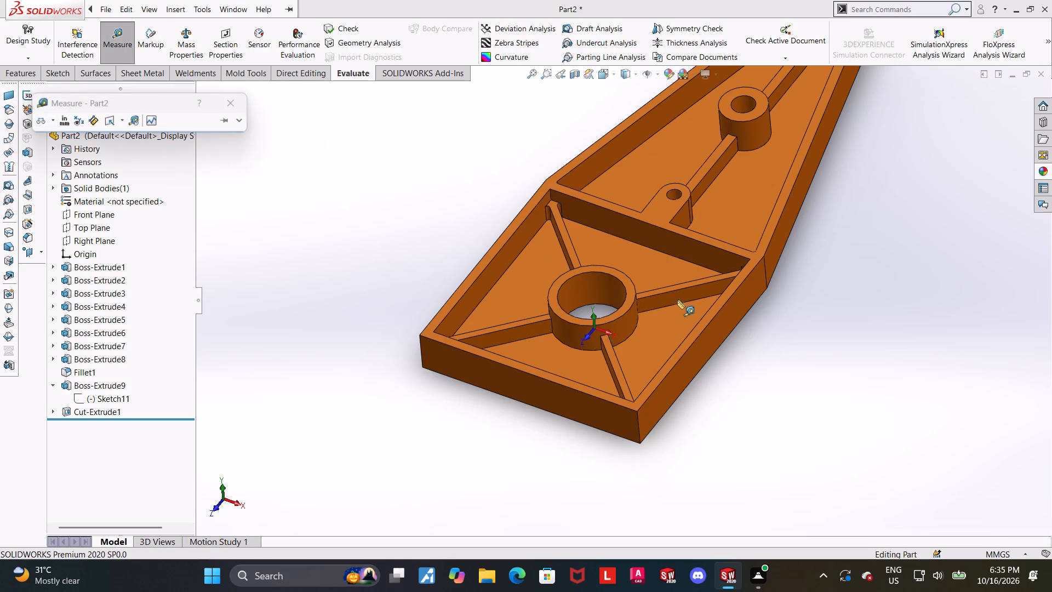
click(590, 291)
key(Escape)
Measure the square section's length from the cross wall's face on the tapered side to the outer end face.
scroll(590, 291, up, 2)
scroll(577, 261, down, 3)
middle_drag(577, 261, 584, 260)
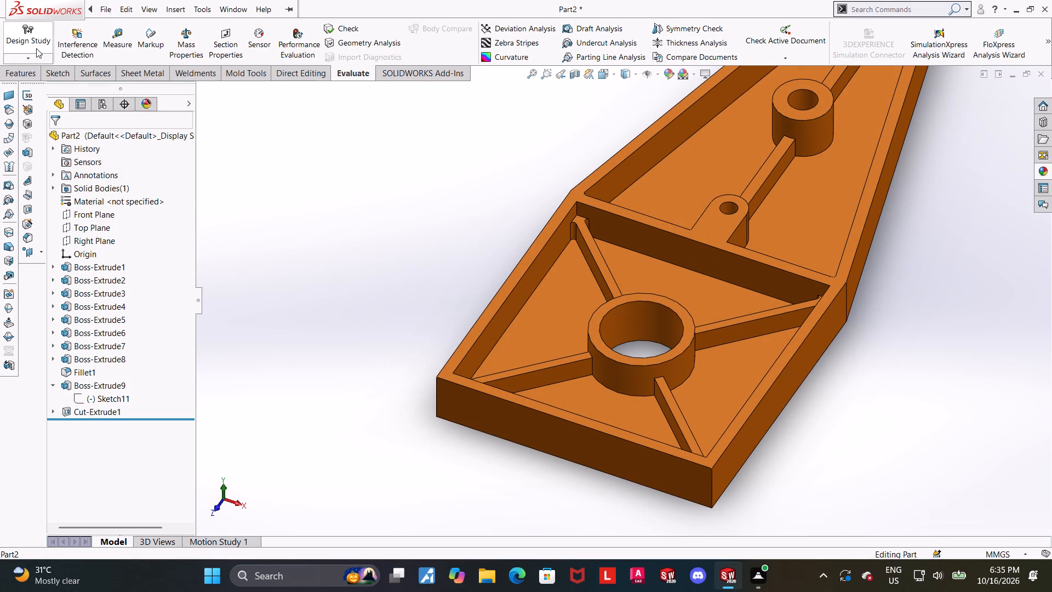
click(125, 30)
middle_drag(677, 179, 598, 289)
click(606, 254)
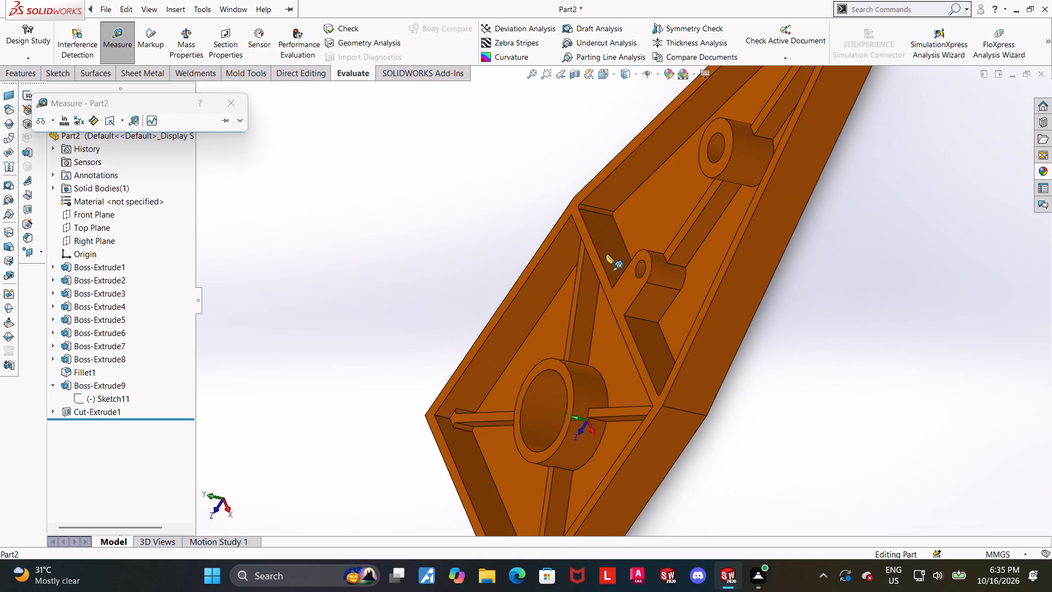
middle_drag(592, 271, 635, 146)
click(493, 463)
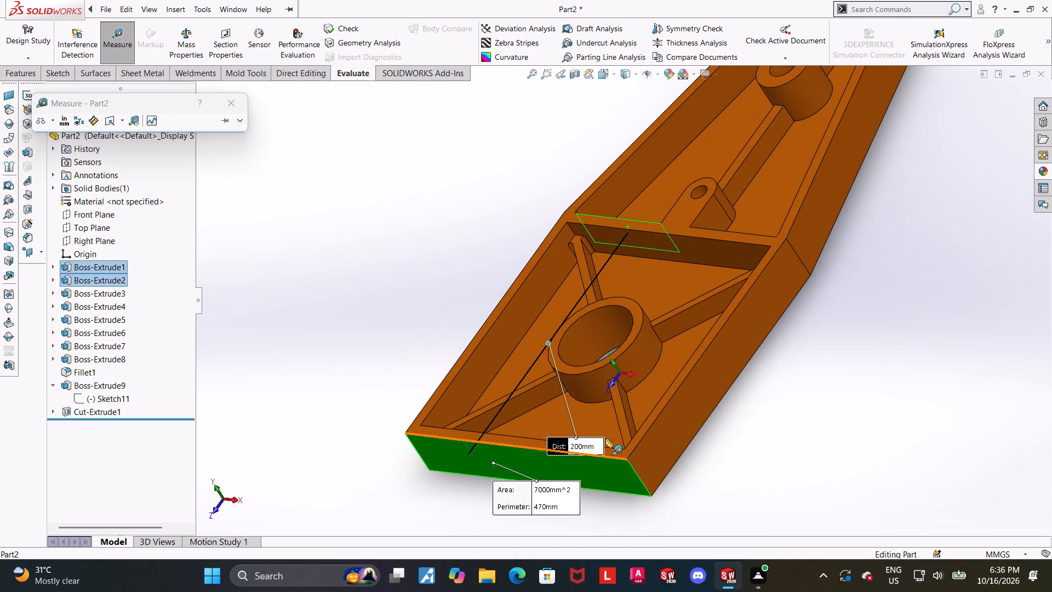
scroll(743, 426, up, 1)
key(Escape)
Measure the square section's overall width between its two opposite outer side faces, and repeat the check.
middle_drag(746, 409, 824, 394)
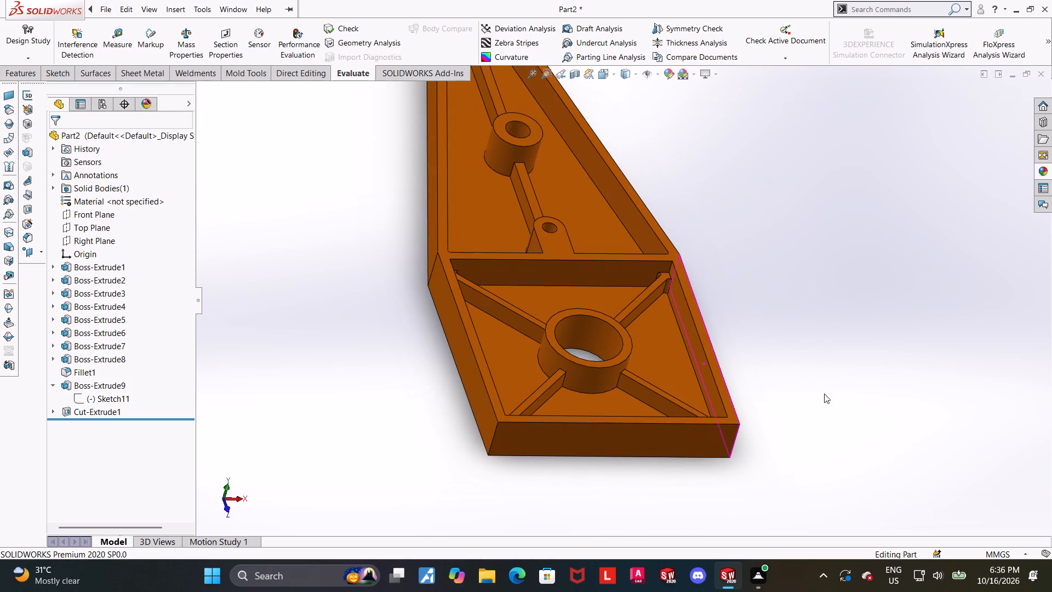
click(103, 49)
click(485, 398)
middle_drag(805, 385, 747, 381)
scroll(761, 382, up, 1)
click(713, 363)
key(Escape)
scroll(745, 396, up, 2)
middle_drag(759, 400, 816, 376)
click(124, 36)
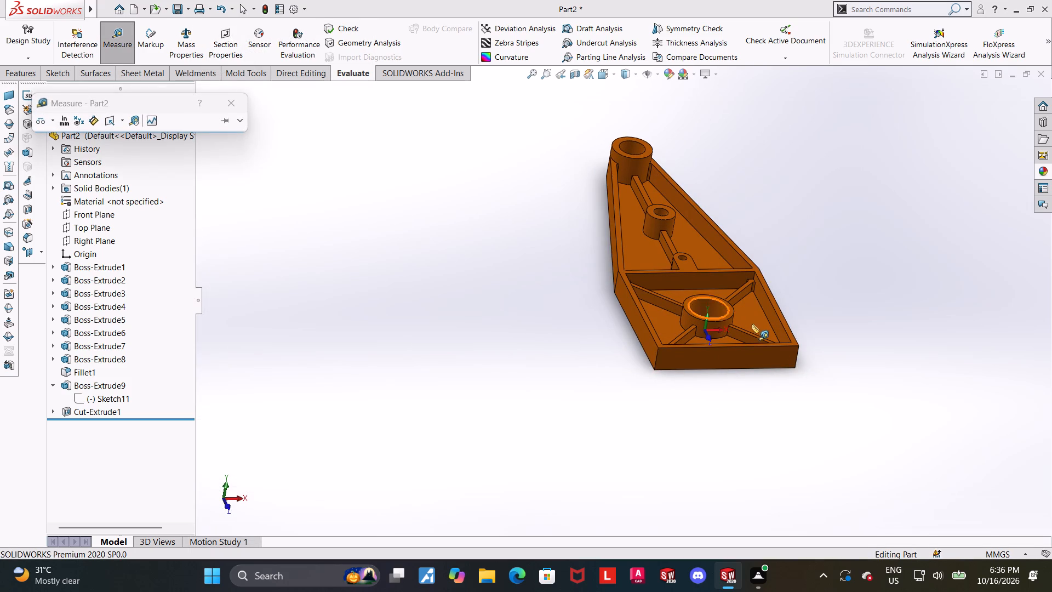
click(642, 327)
middle_drag(912, 303, 860, 310)
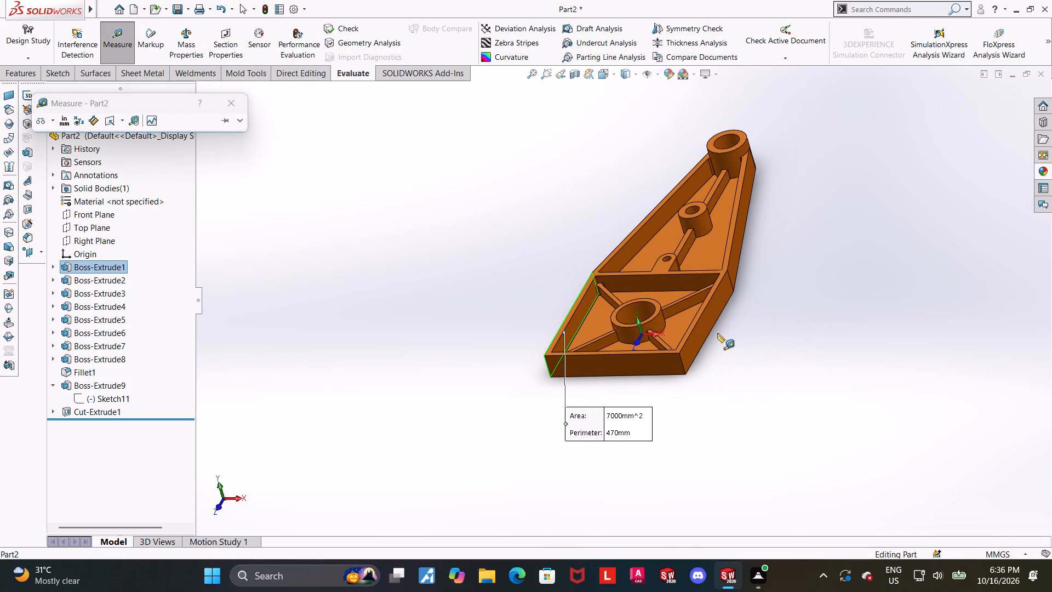
click(708, 327)
scroll(717, 342, down, 2)
key(Escape)
Examine the whole part from above and return it to the isometric view.
scroll(717, 342, up, 3)
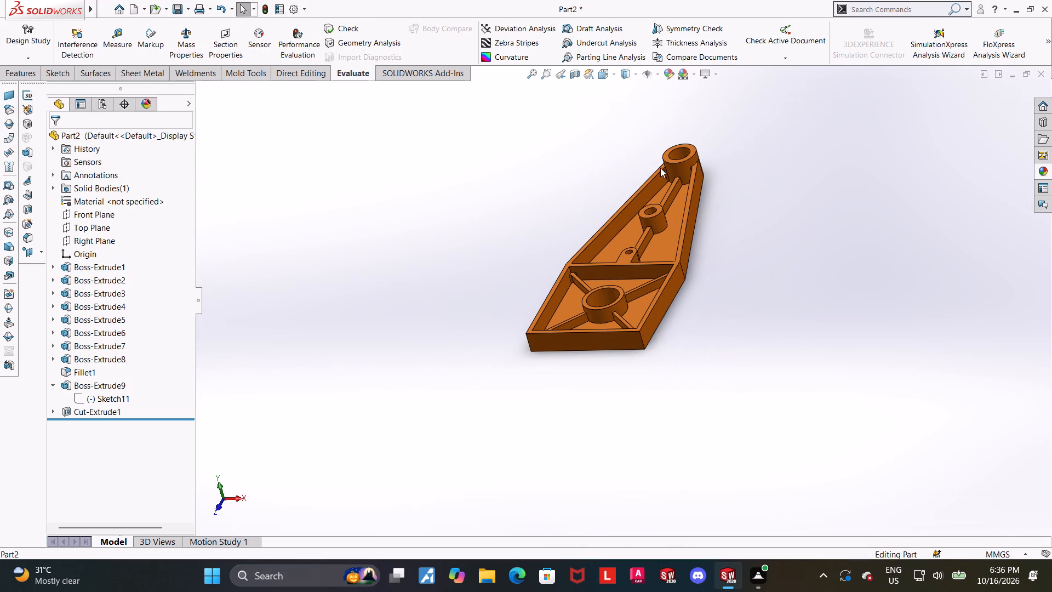
middle_drag(660, 168, 691, 268)
scroll(668, 252, down, 2)
scroll(689, 337, up, 3)
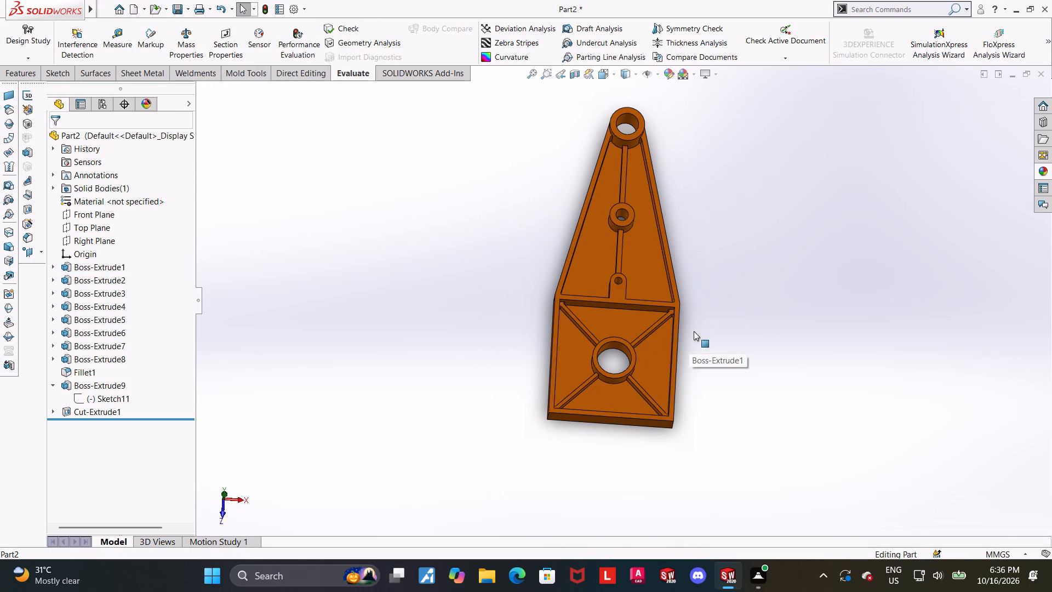
scroll(713, 267, down, 2)
scroll(699, 276, up, 2)
key(ctrl+7)
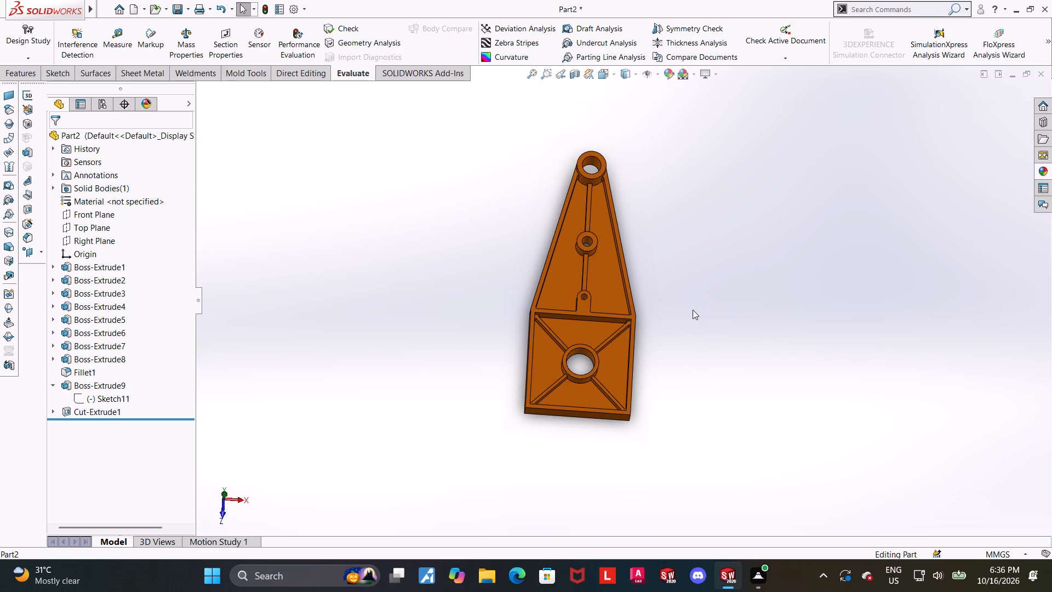
scroll(689, 345, up, 2)
scroll(558, 278, down, 2)
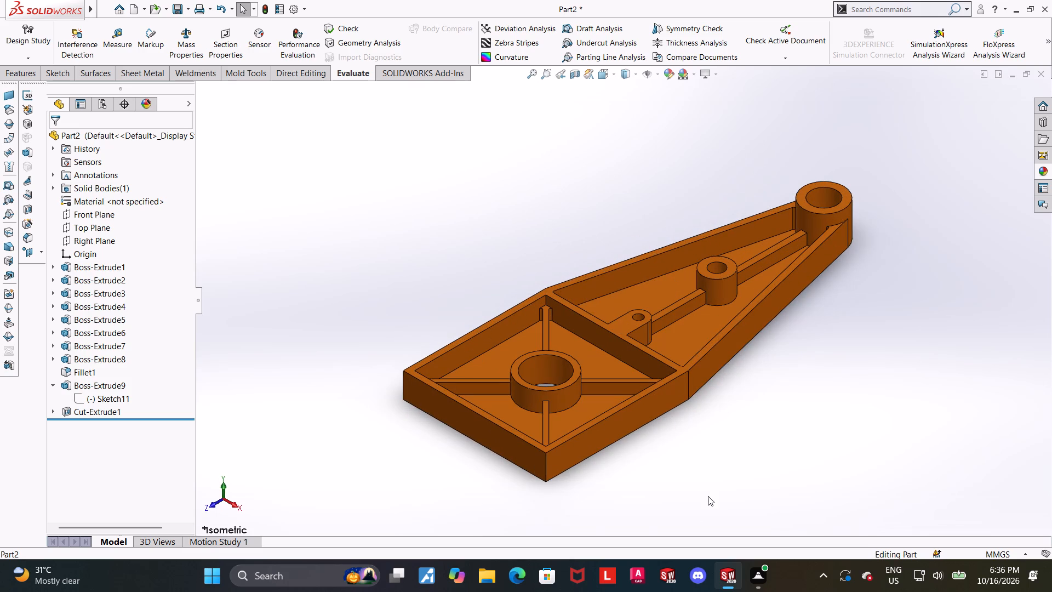
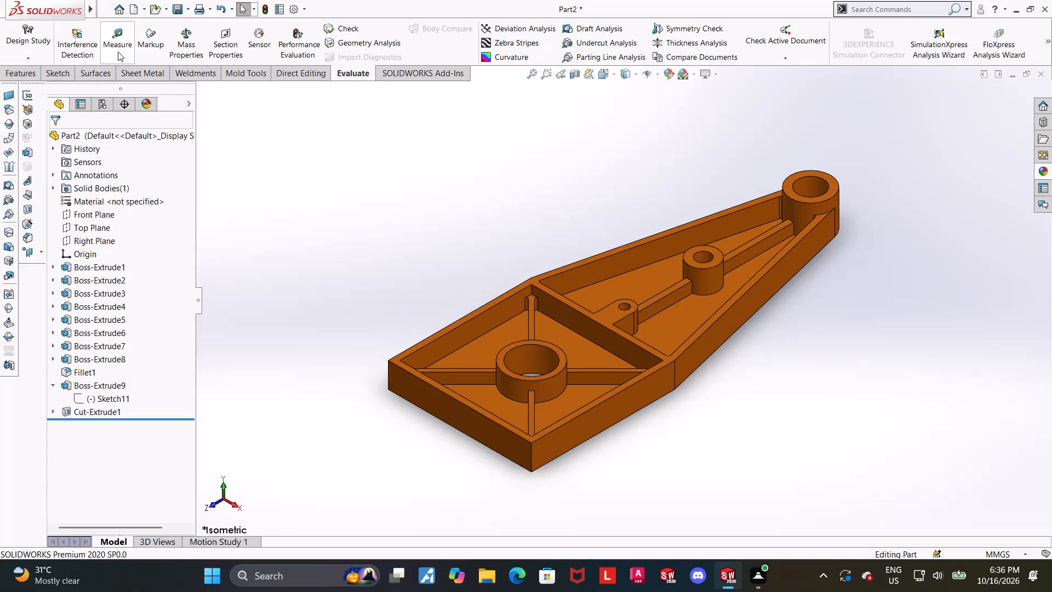
Save the part in the Downloads folder as a SOLIDWORKS Part named "gusseted structural arm bracket".
click(129, 144)
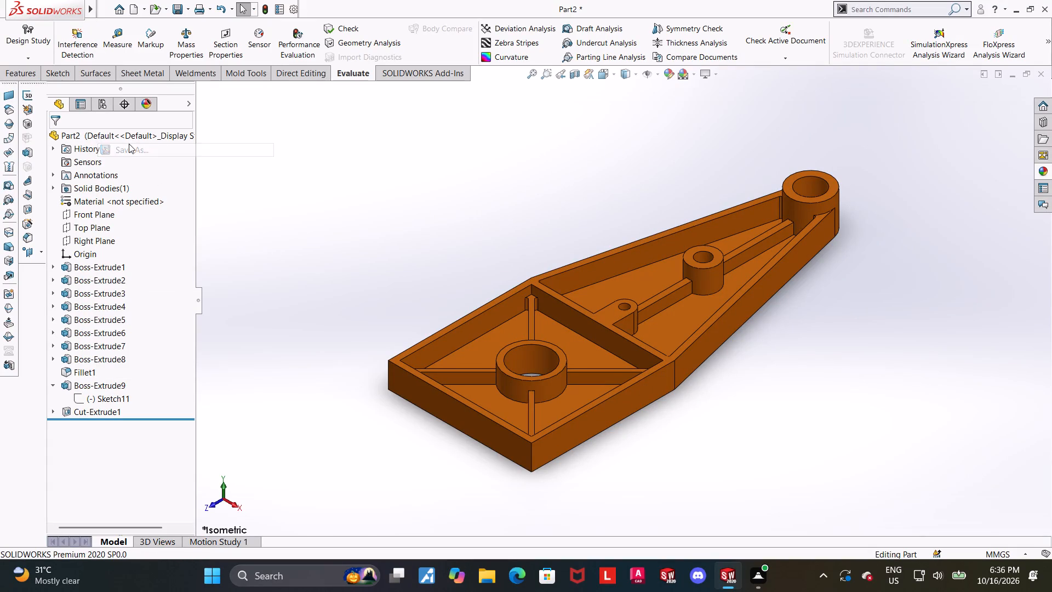
text(guss)
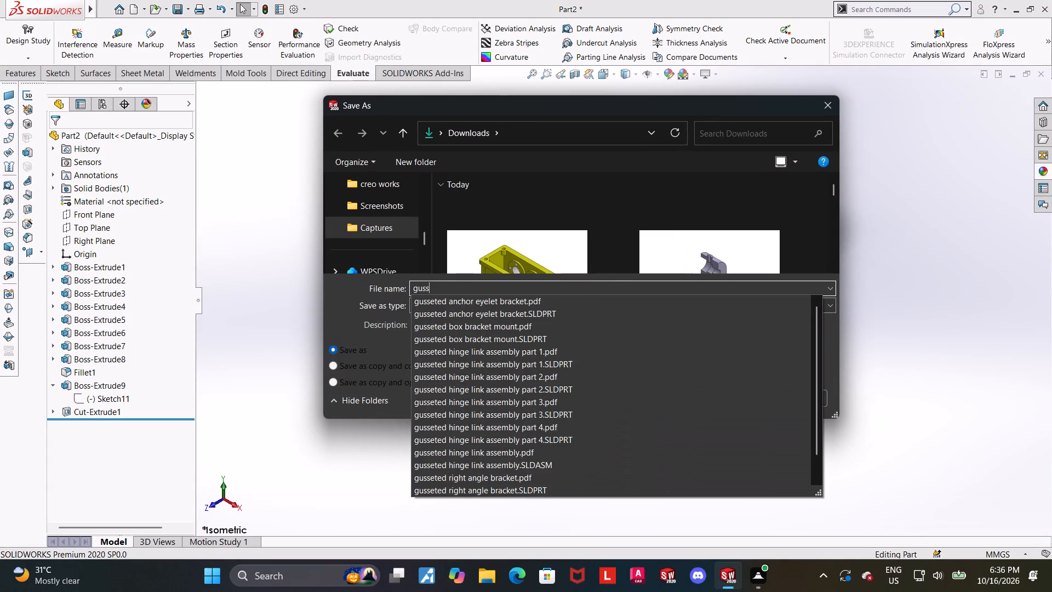
text(eted structural arm bracket)
key(space)
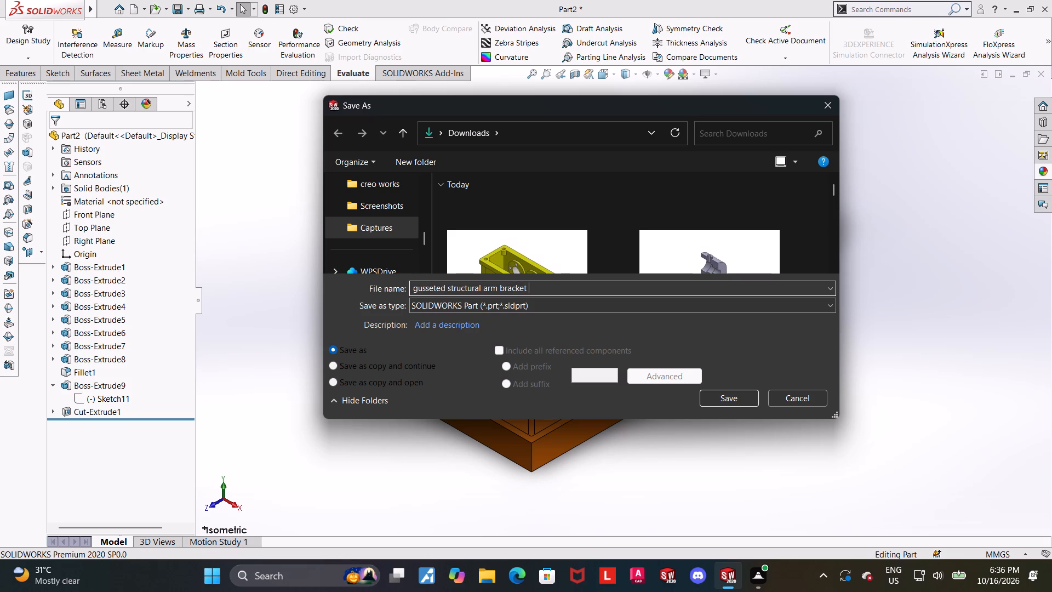
click(745, 399)
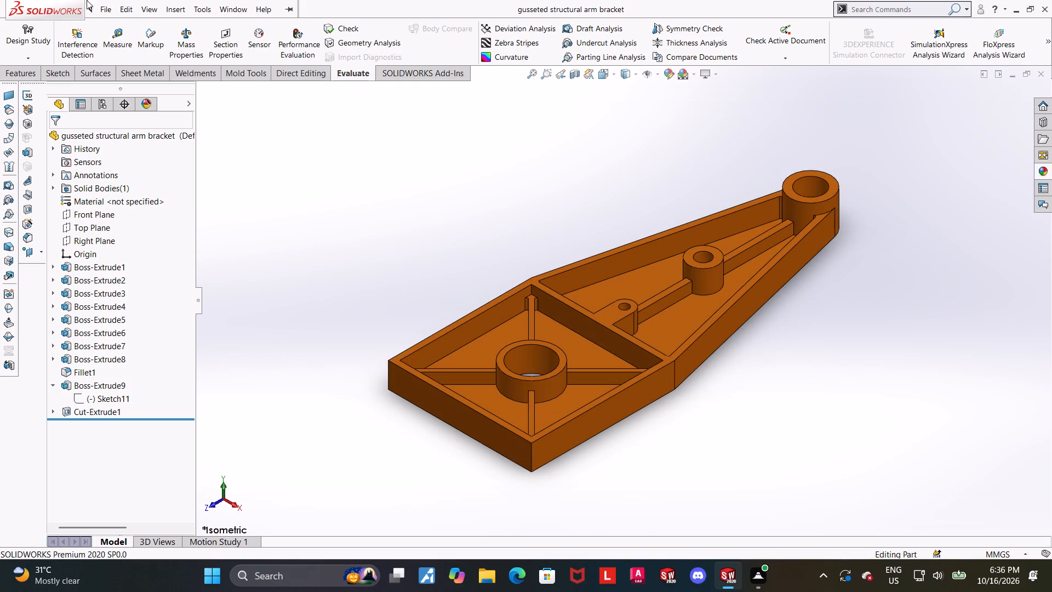
Export the isometric view of the bracket as a PDF to the Downloads folder, keeping the part's file name.
click(141, 146)
click(447, 306)
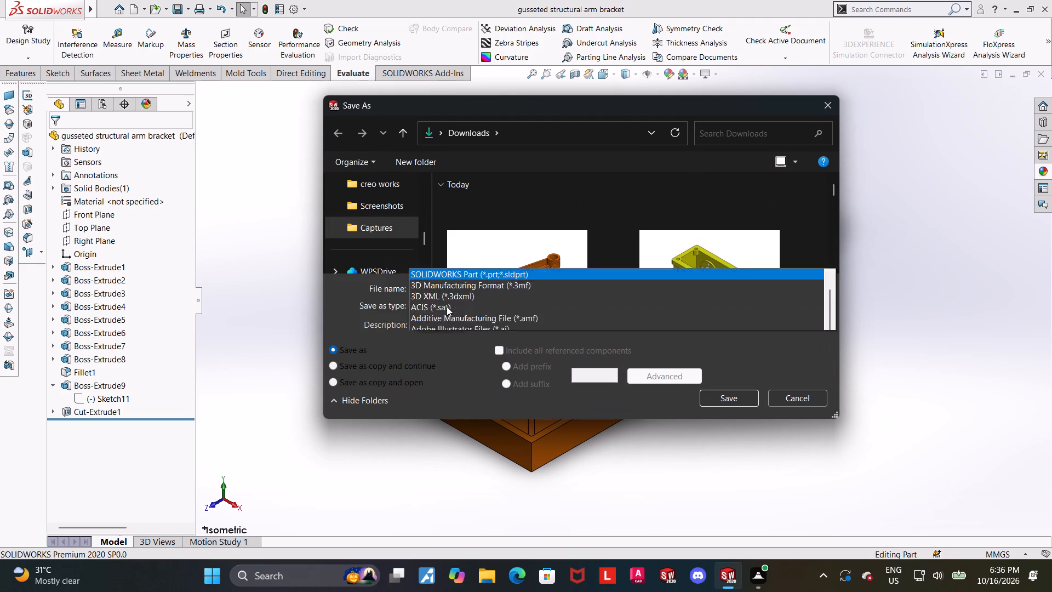
click(571, 83)
click(726, 421)
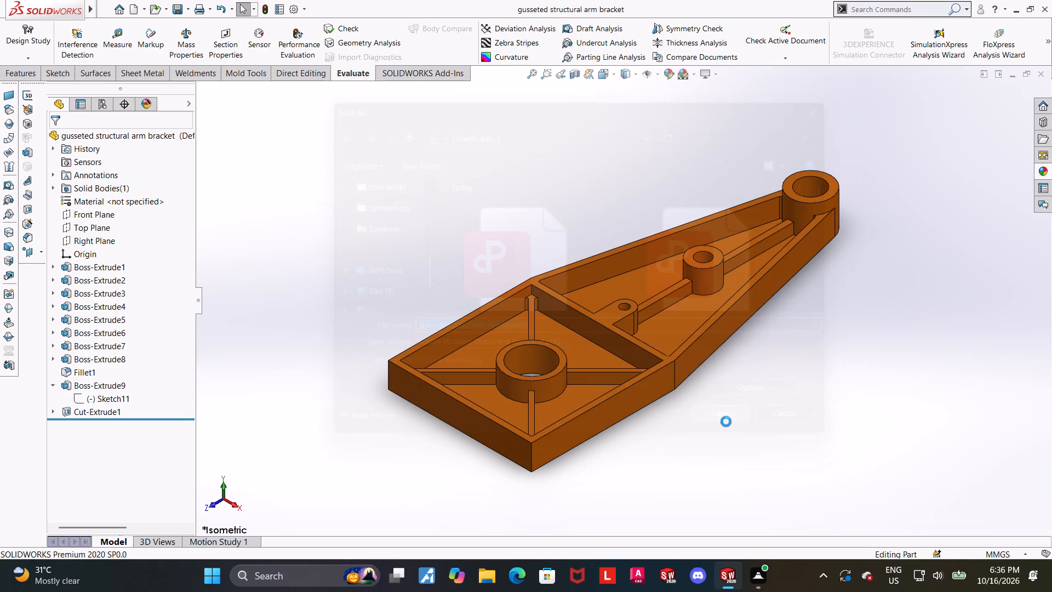